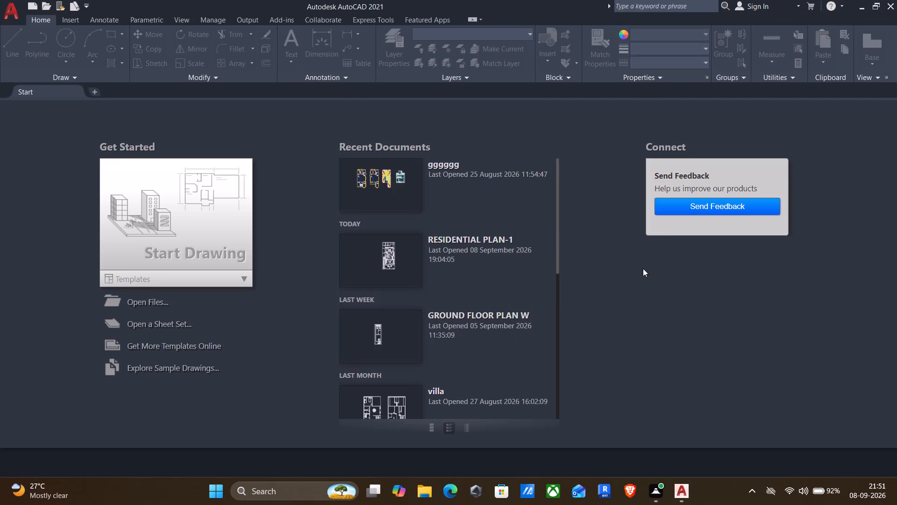
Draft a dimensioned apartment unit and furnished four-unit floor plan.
Start a new blank drawing.
{"action": "left_click", "coordinate": [164, 230]}
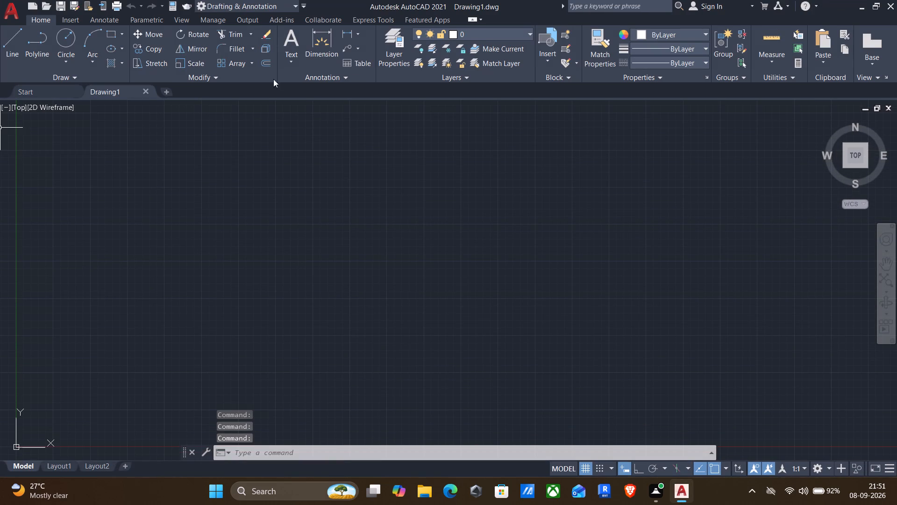
Configure the drawing units to Engineering length type with 0'-0.0" precision.
{"action": "type", "text": "un"}
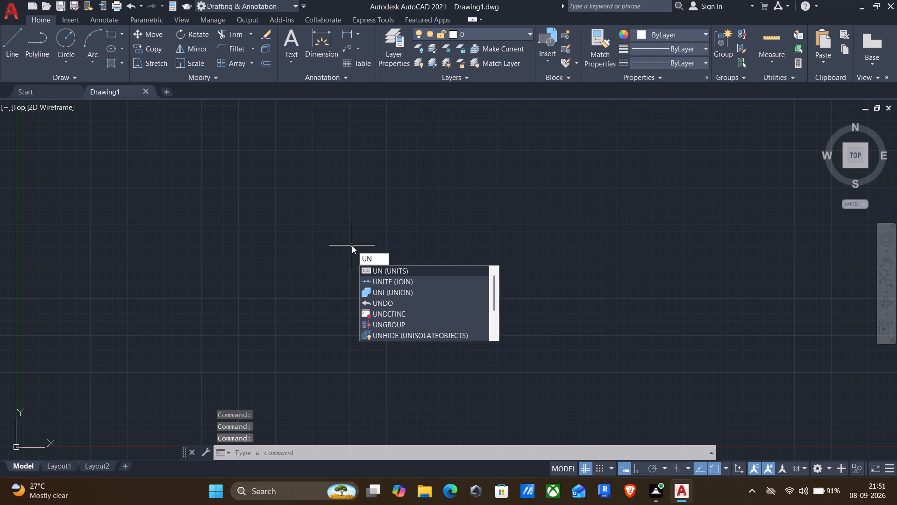
{"action": "key", "text": "Return"}
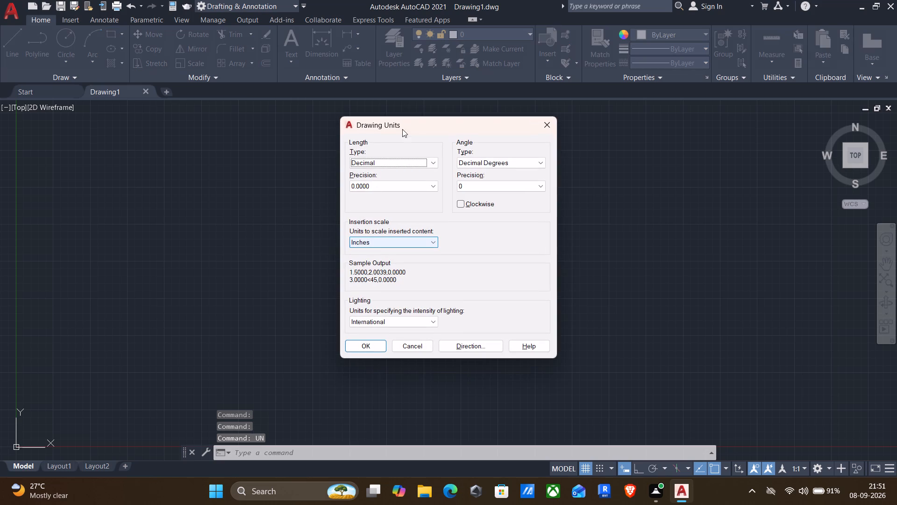
{"action": "left_click", "coordinate": [406, 164]}
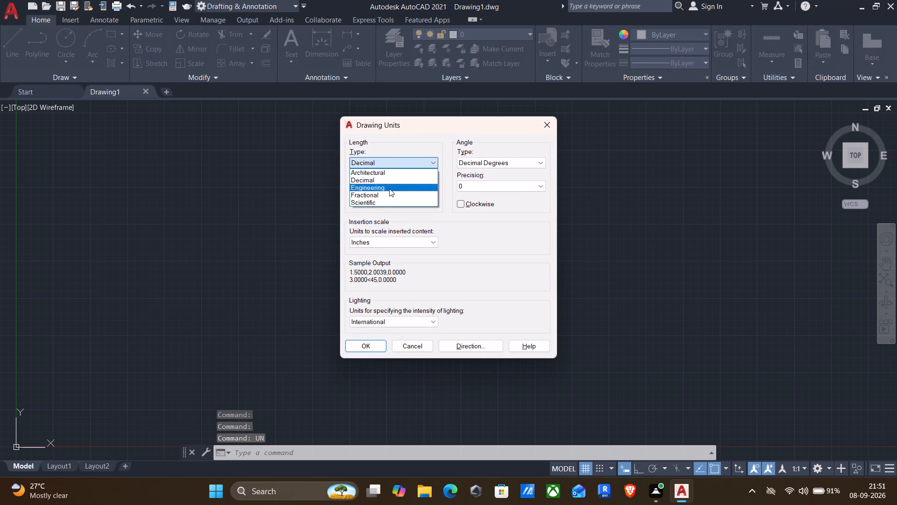
{"action": "left_click", "coordinate": [389, 188]}
{"action": "left_click", "coordinate": [385, 184]}
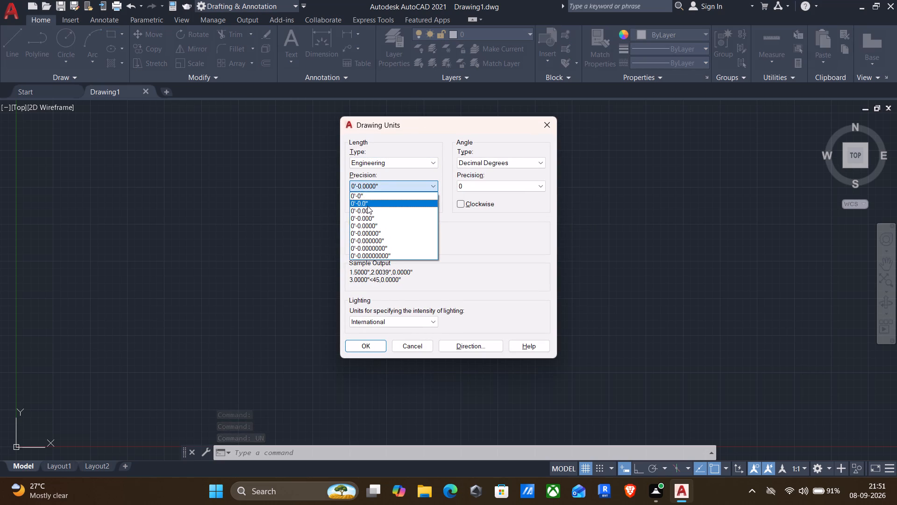
{"action": "left_click", "coordinate": [367, 206]}
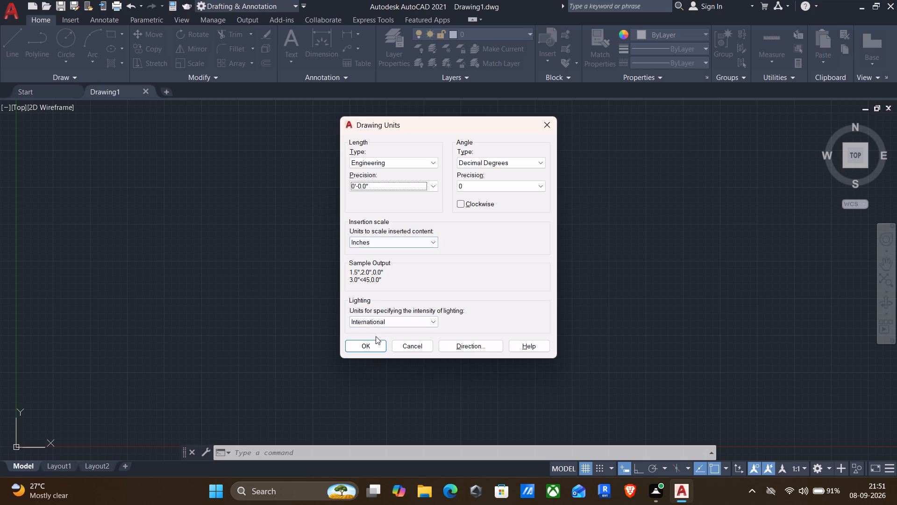
{"action": "left_click", "coordinate": [371, 341]}
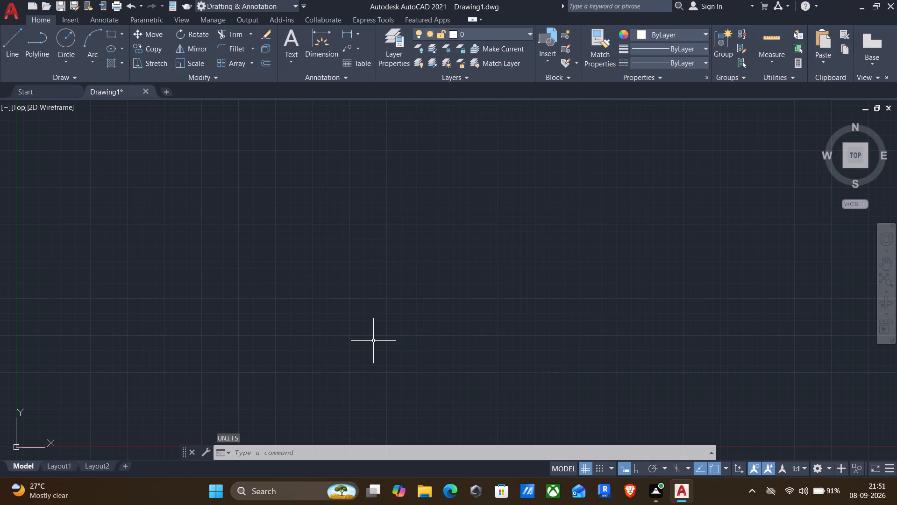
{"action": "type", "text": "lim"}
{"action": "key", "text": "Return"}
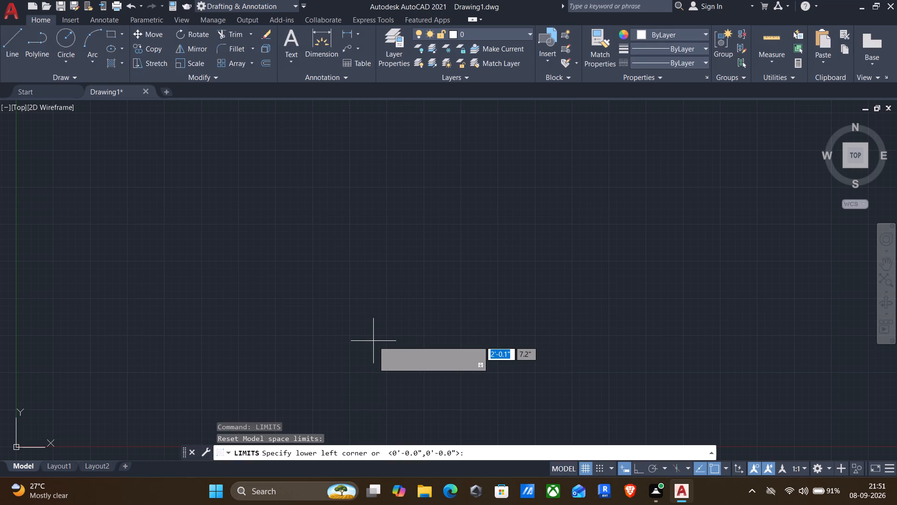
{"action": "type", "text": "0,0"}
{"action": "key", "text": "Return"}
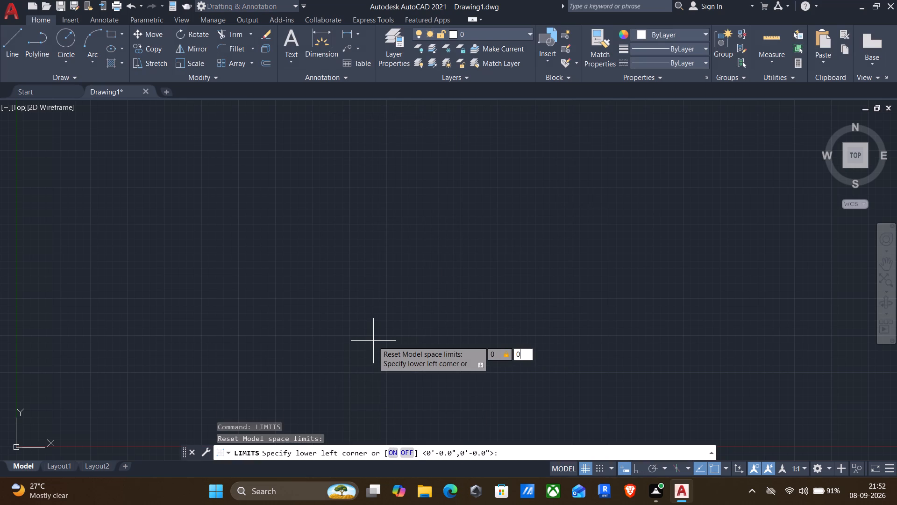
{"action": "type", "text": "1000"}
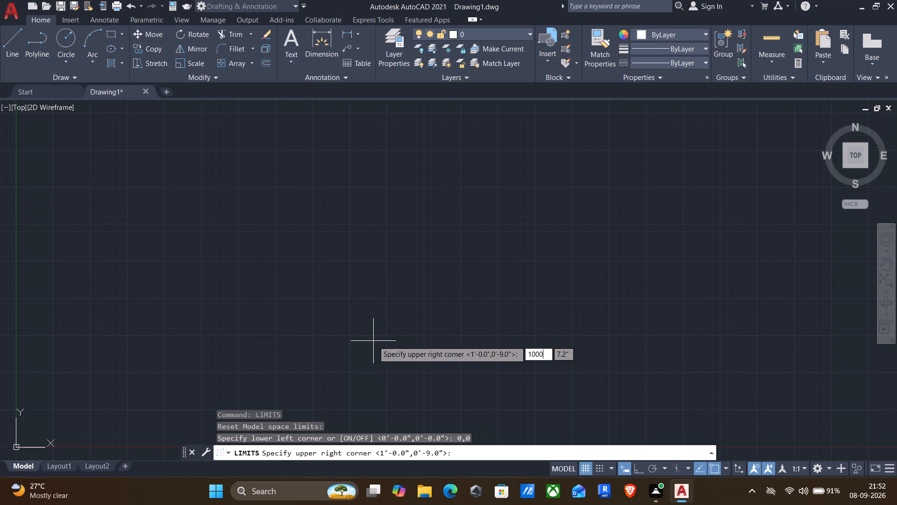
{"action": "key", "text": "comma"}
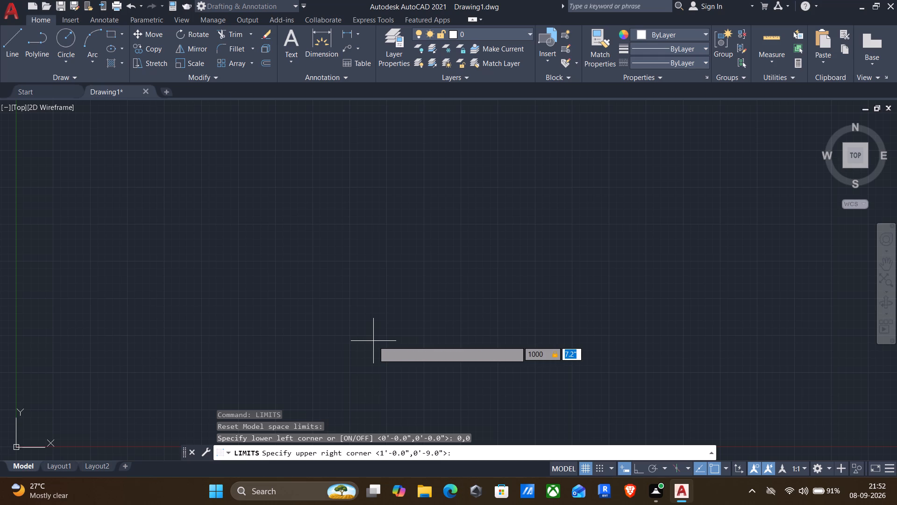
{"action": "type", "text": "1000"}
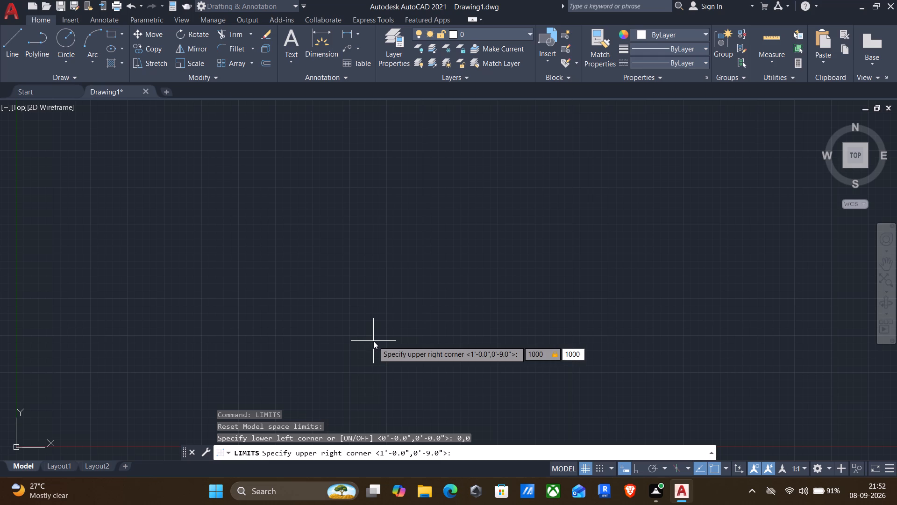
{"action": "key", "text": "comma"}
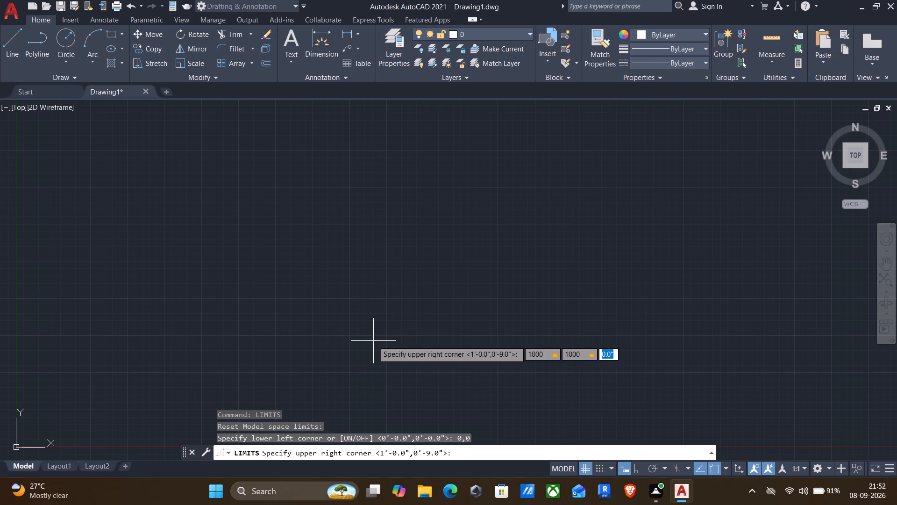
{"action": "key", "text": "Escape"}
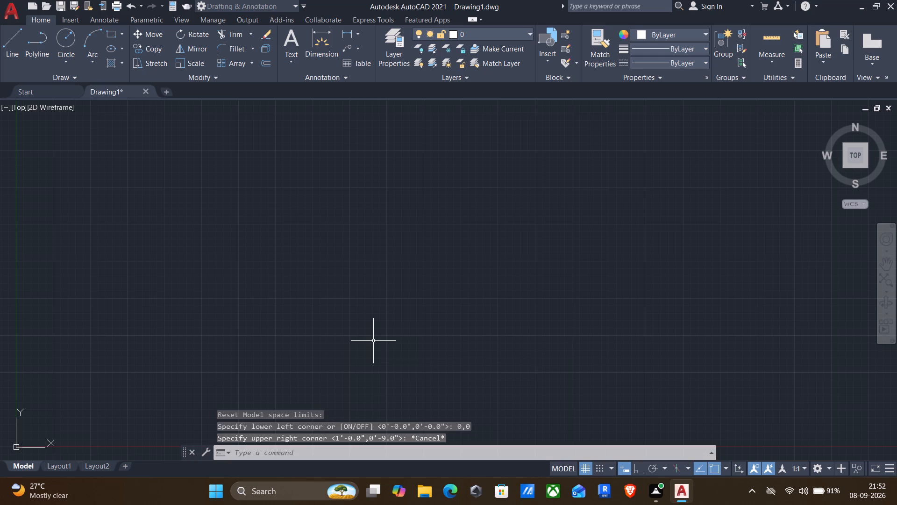
Set the model space limits from 0,0 to 1000,1000 and zoom to the full drawing area.
{"action": "type", "text": "lim"}
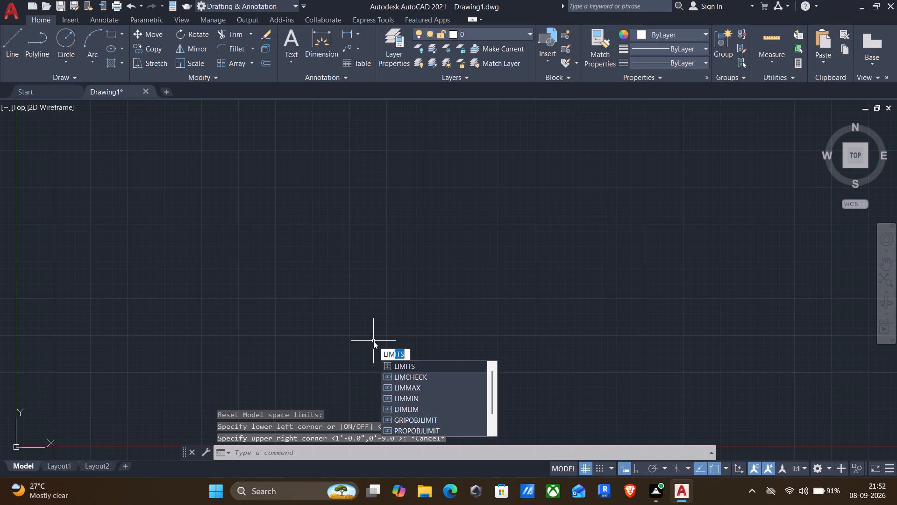
{"action": "key", "text": "Return"}
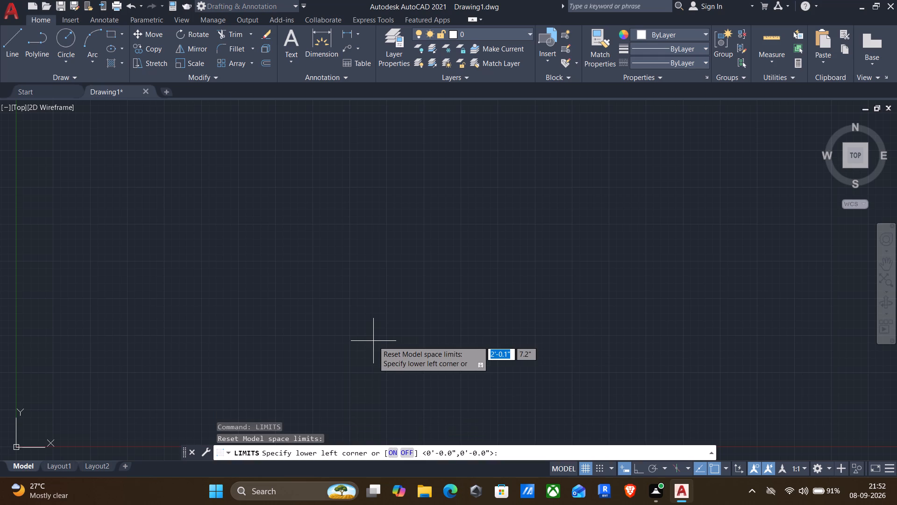
{"action": "key", "text": "0"}
{"action": "key", "text": "comma"}
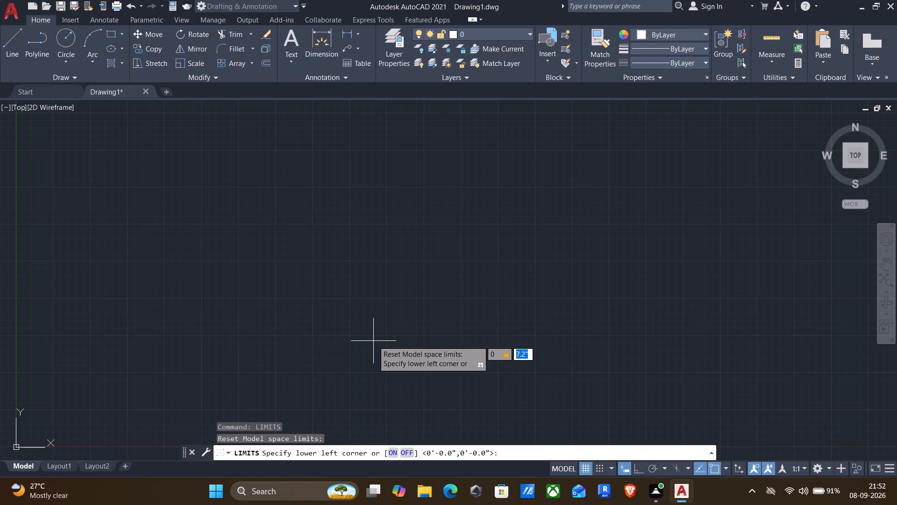
{"action": "key", "text": "0"}
{"action": "key", "text": "Return"}
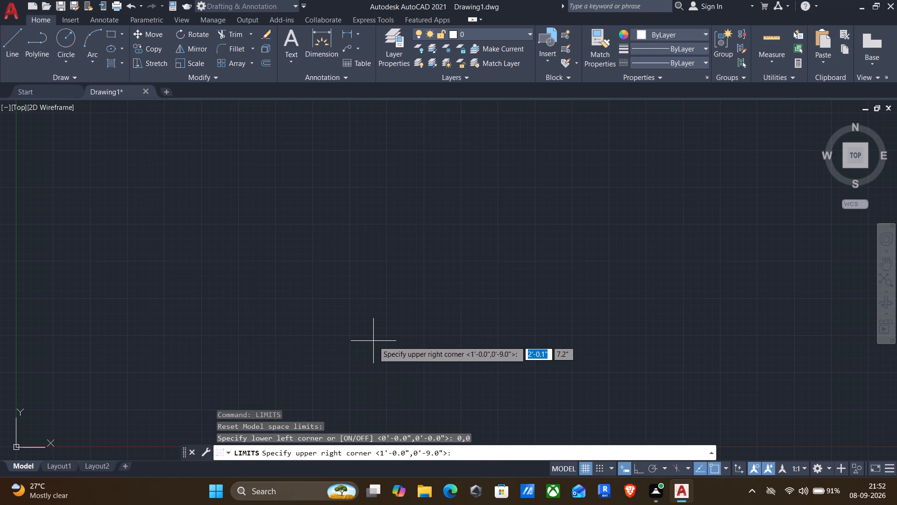
{"action": "type", "text": "1000"}
{"action": "type", "text": ",1000"}
{"action": "key", "text": "Return"}
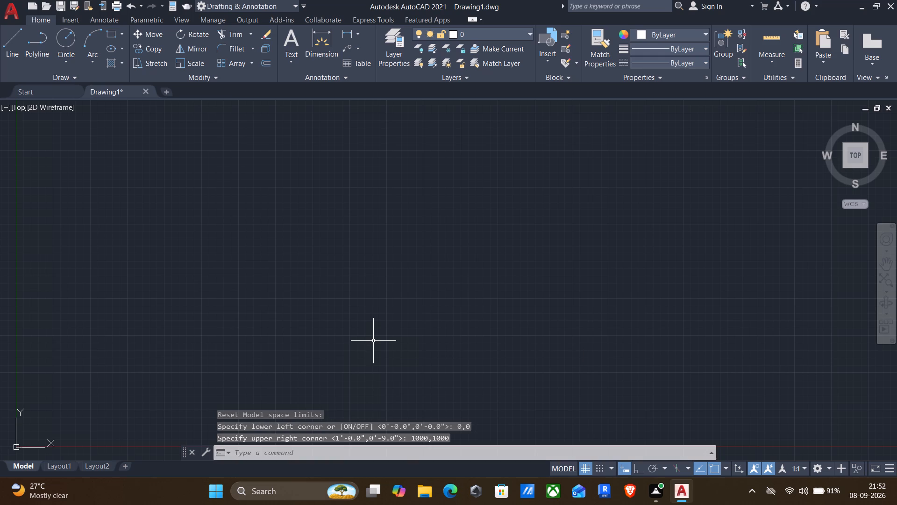
{"action": "key", "text": "z"}
{"action": "key", "text": "Return"}
{"action": "key", "text": "a"}
{"action": "key", "text": "Return"}
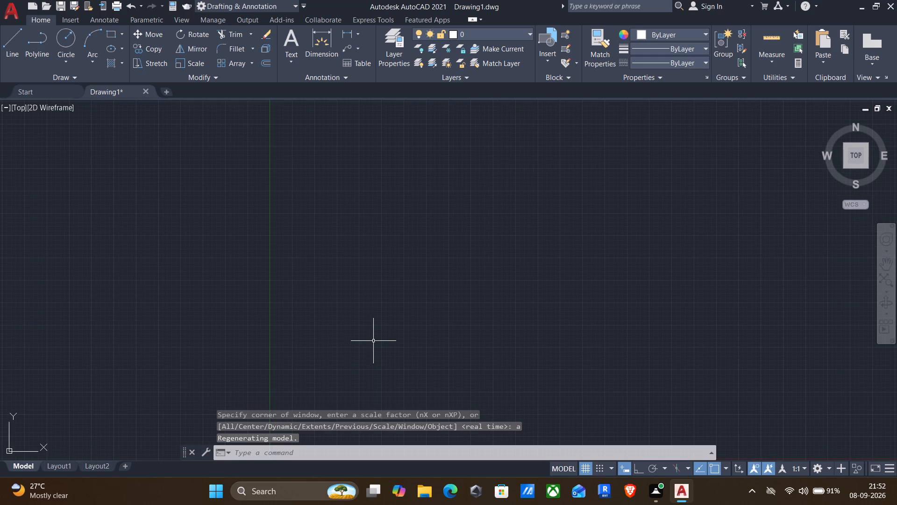
Draw a rectangle 47' wide and 35' high in the open drawing area.
{"action": "scroll", "coordinate": [410, 287], "scroll_direction": "down", "scroll_amount": 2}
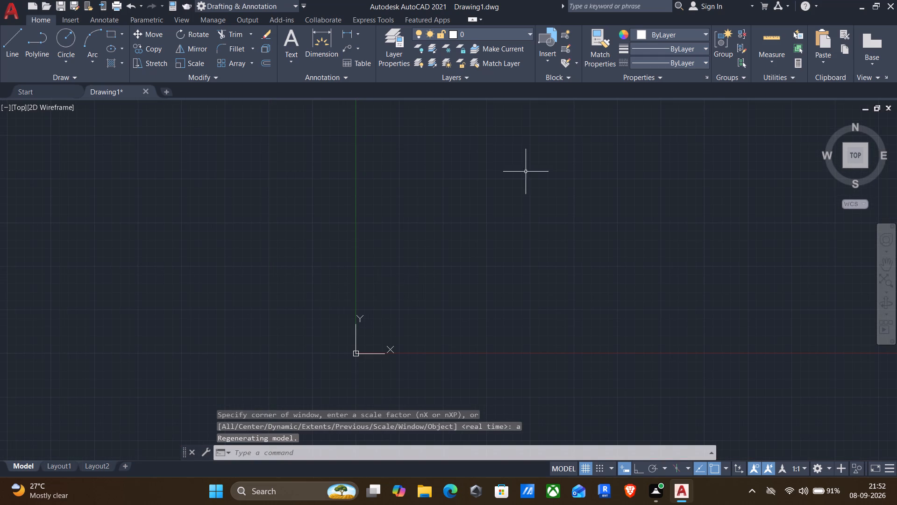
{"action": "middle_click_drag", "start_coordinate": [649, 202], "coordinate": [413, 247]}
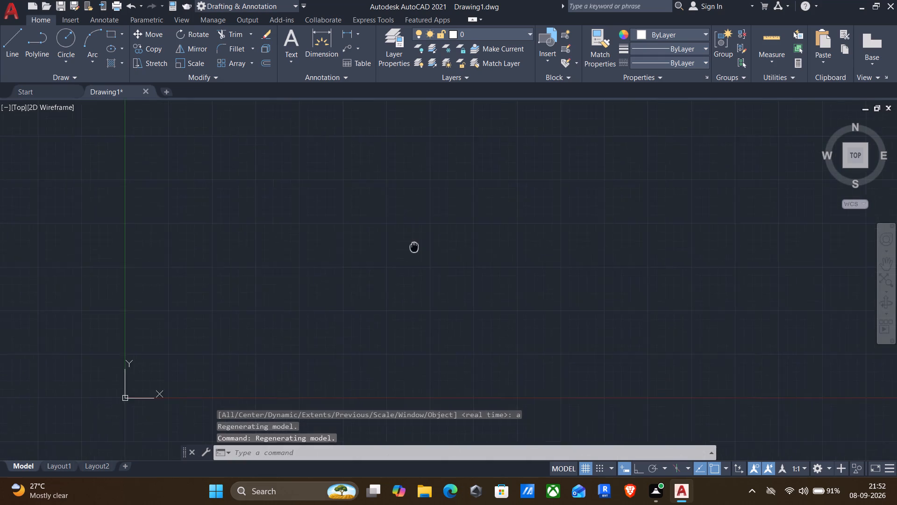
{"action": "middle_click_drag", "start_coordinate": [413, 247], "coordinate": [330, 284]}
{"action": "scroll", "coordinate": [346, 282], "scroll_direction": "up", "scroll_amount": 1}
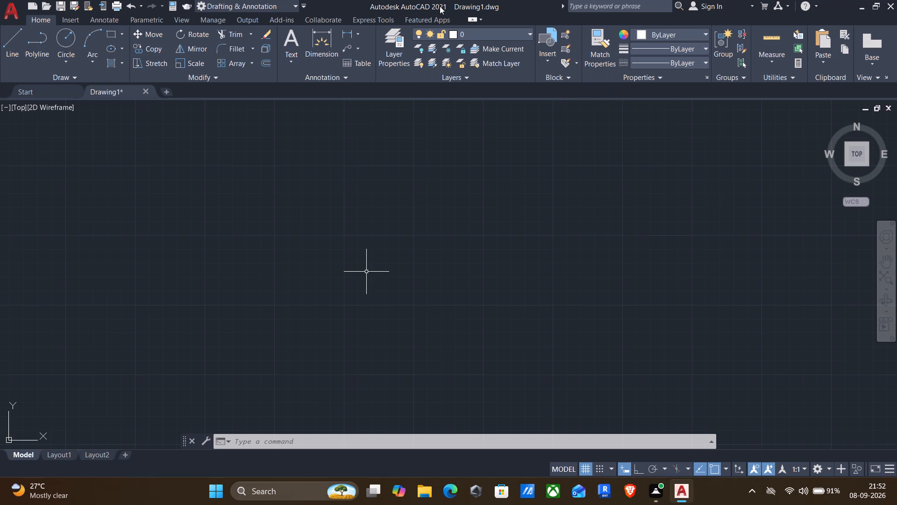
{"action": "type", "text": "rec"}
{"action": "key", "text": "Return"}
{"action": "left_click", "coordinate": [298, 166]}
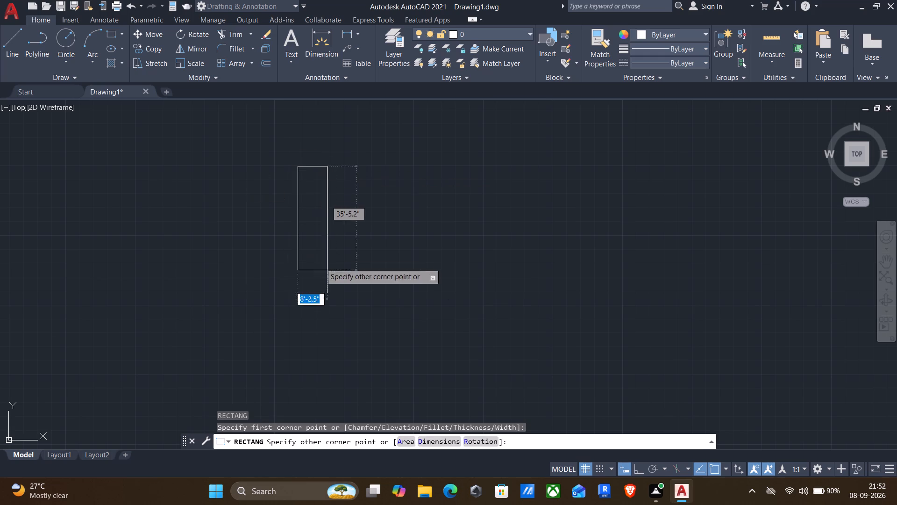
{"action": "type", "text": "47"}
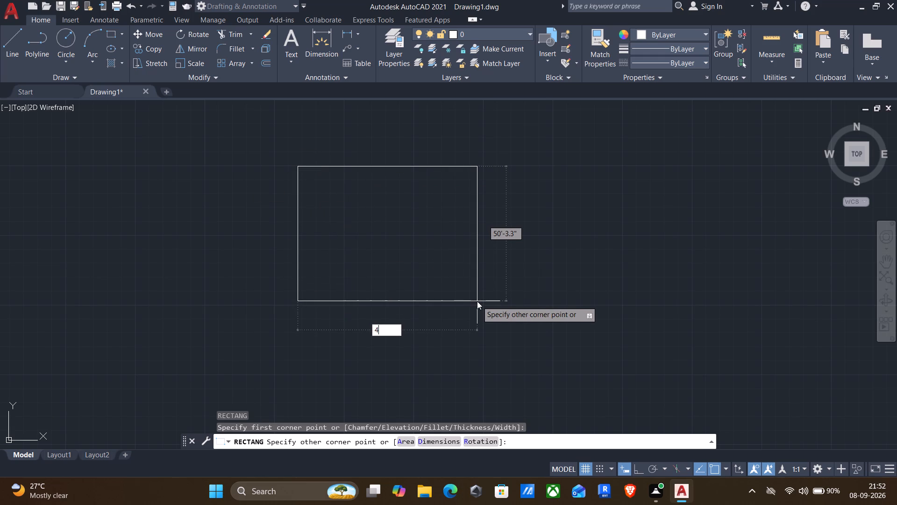
{"action": "type", "text": "',"}
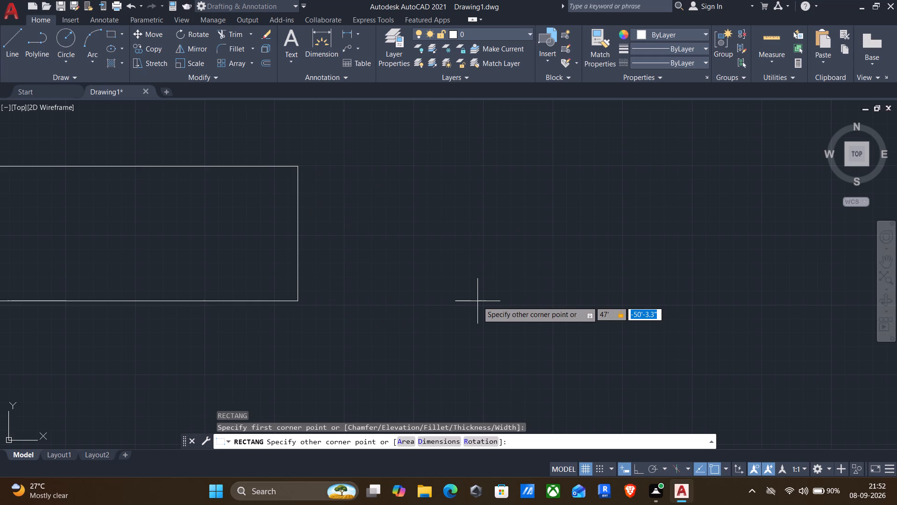
{"action": "type", "text": "35'"}
{"action": "key", "text": "Return"}
Offset the 47' by 35' rectangle inward by 1' to form a double outline.
{"action": "middle_click_drag", "start_coordinate": [448, 214], "coordinate": [418, 357]}
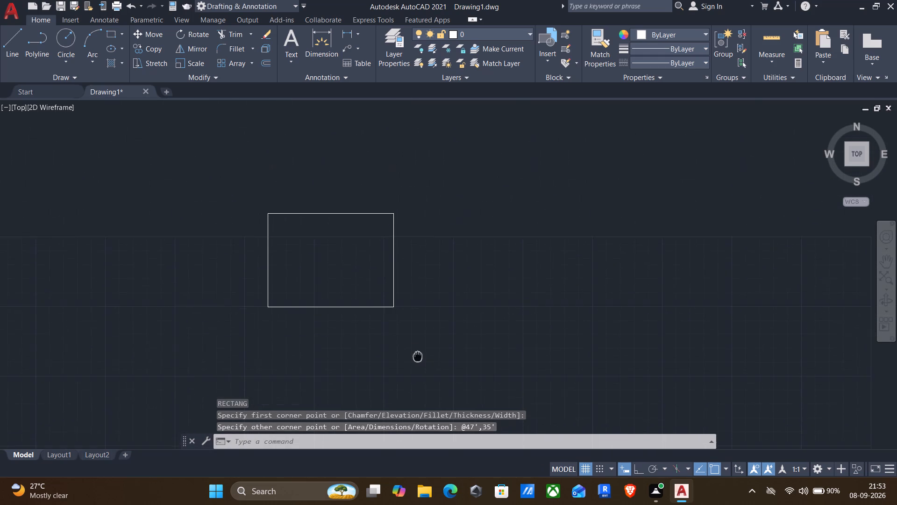
{"action": "middle_click_drag", "start_coordinate": [418, 357], "coordinate": [439, 353]}
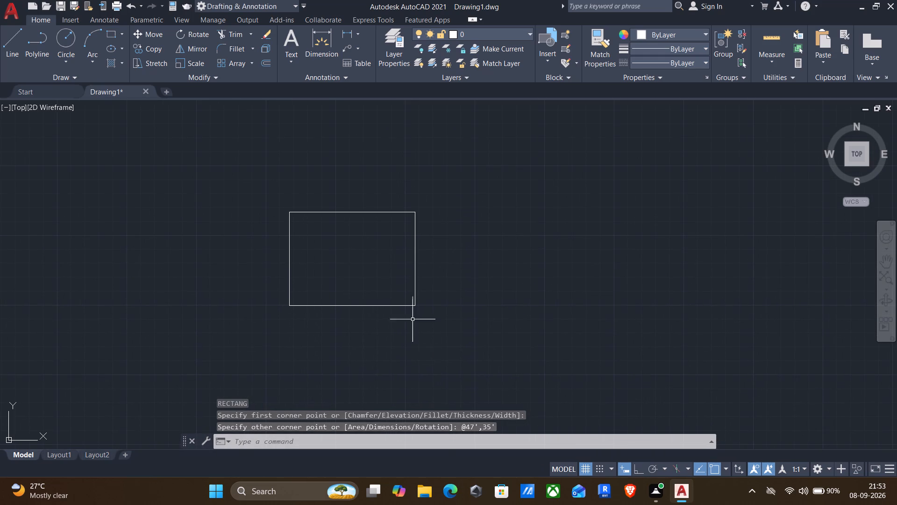
{"action": "scroll", "coordinate": [370, 239], "scroll_direction": "up", "scroll_amount": 1}
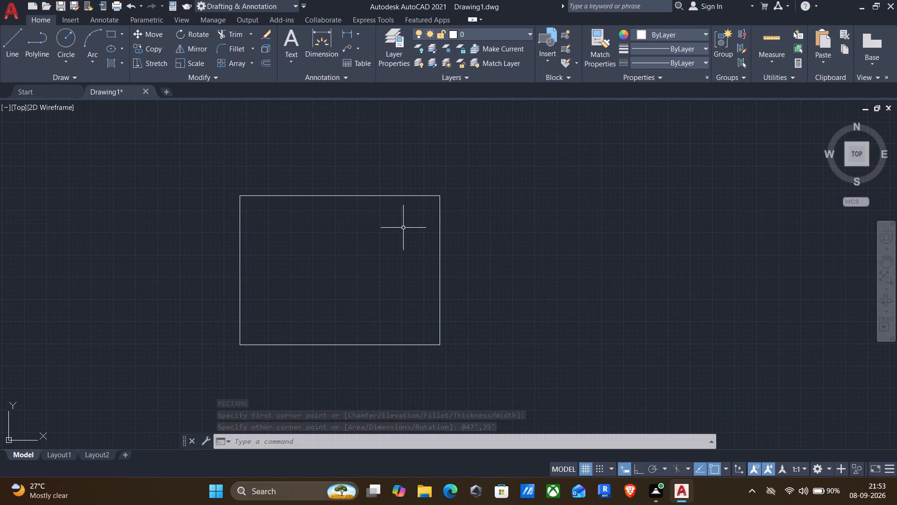
{"action": "scroll", "coordinate": [403, 226], "scroll_direction": "up", "scroll_amount": 1}
{"action": "middle_click_drag", "start_coordinate": [374, 259], "coordinate": [405, 252]}
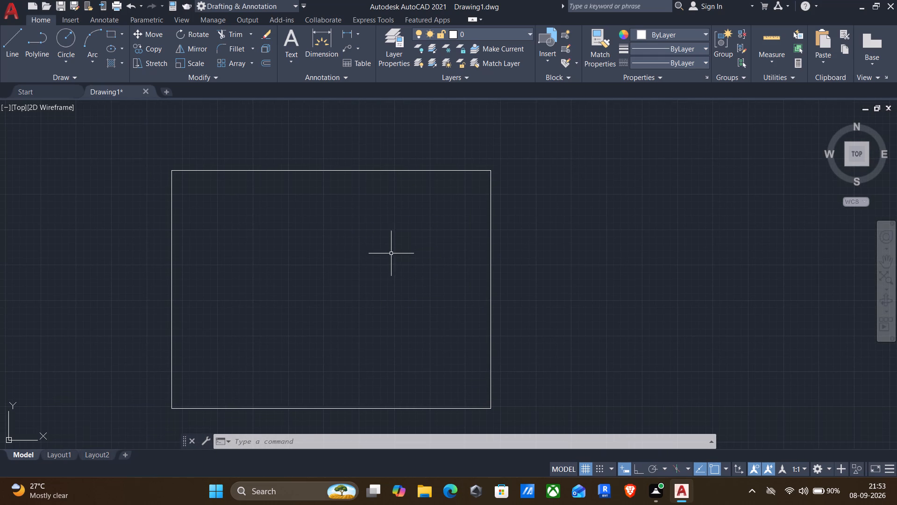
{"action": "key", "text": "o"}
{"action": "key", "text": "Return"}
{"action": "left_click", "coordinate": [360, 170]}
{"action": "left_click", "coordinate": [332, 277]}
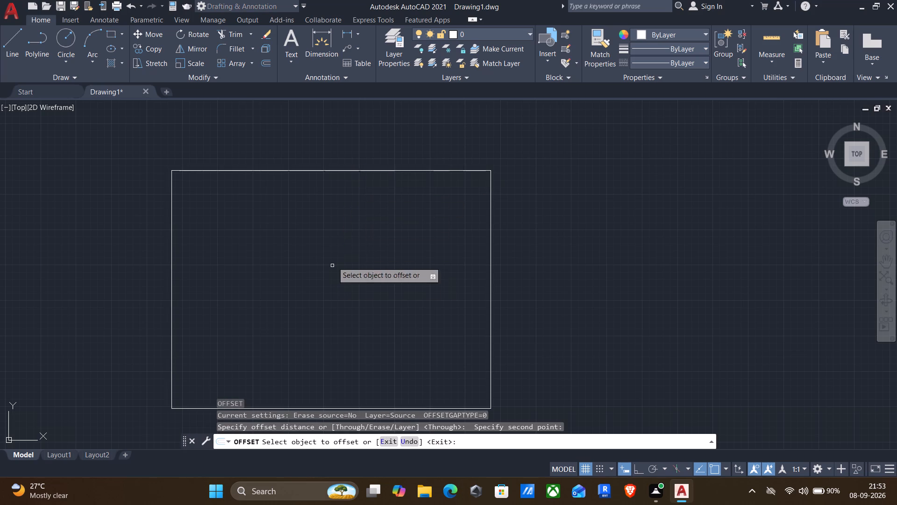
{"action": "left_click", "coordinate": [333, 172]}
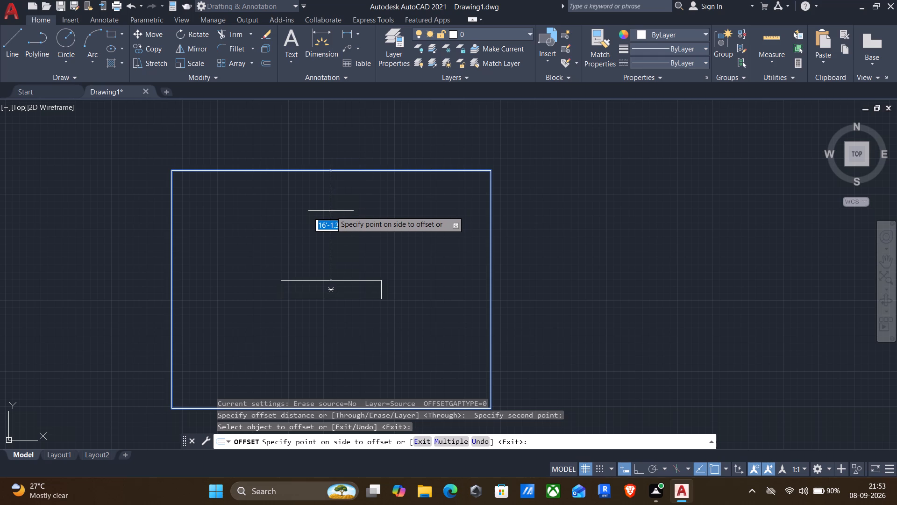
{"action": "type", "text": "1'"}
{"action": "key", "text": "Return"}
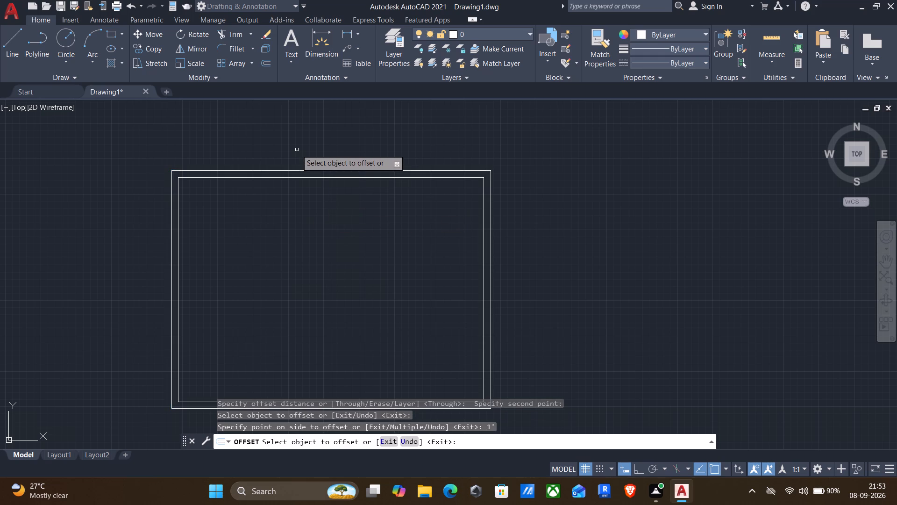
{"action": "key", "text": "Escape"}
{"action": "scroll", "coordinate": [251, 157], "scroll_direction": "down", "scroll_amount": 1}
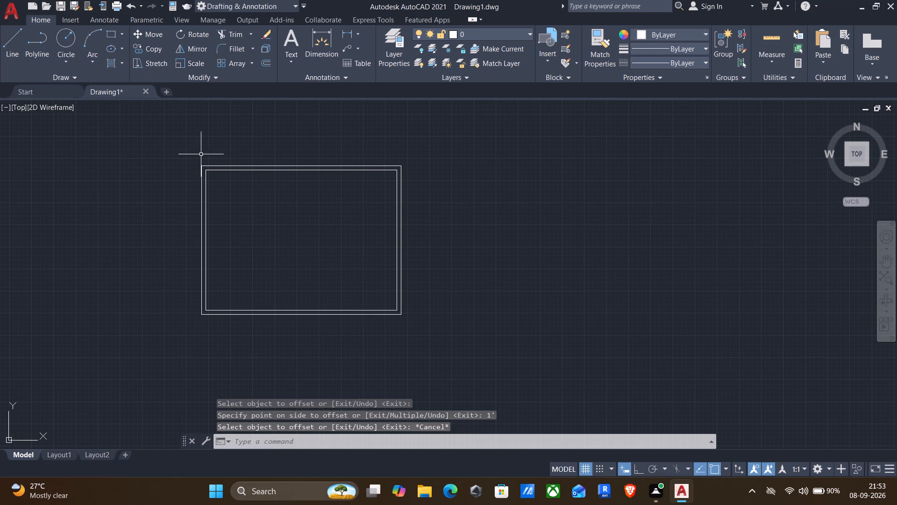
Explode both nested rectangles of the double outline into separate lines.
{"action": "left_click", "coordinate": [185, 151]}
{"action": "left_click", "coordinate": [475, 354]}
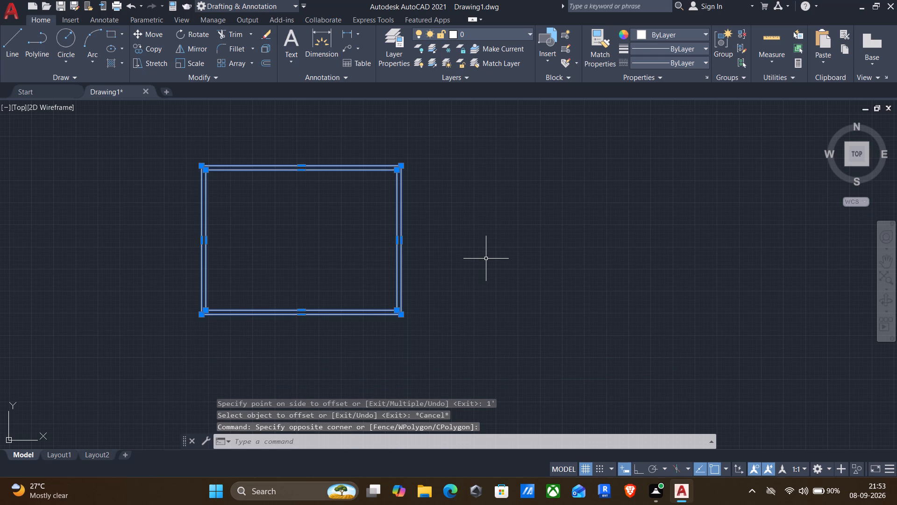
{"action": "key", "text": "x"}
{"action": "key", "text": "Return"}
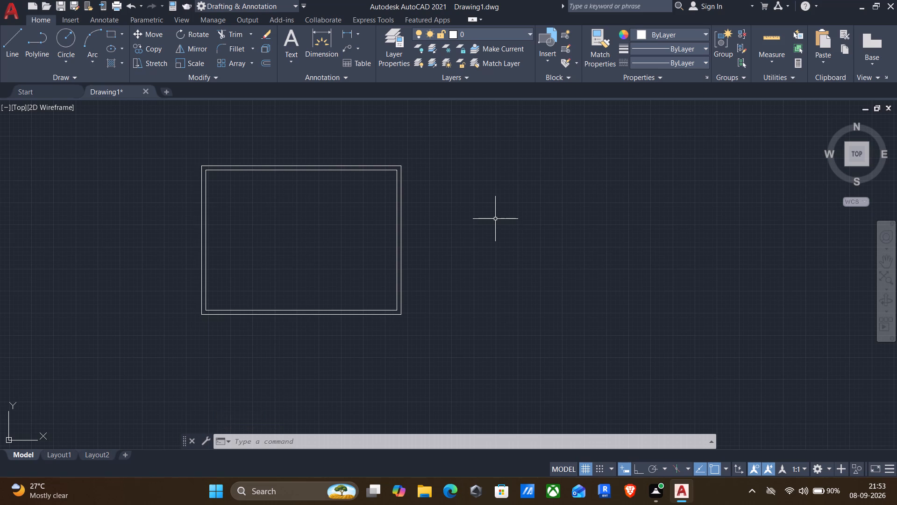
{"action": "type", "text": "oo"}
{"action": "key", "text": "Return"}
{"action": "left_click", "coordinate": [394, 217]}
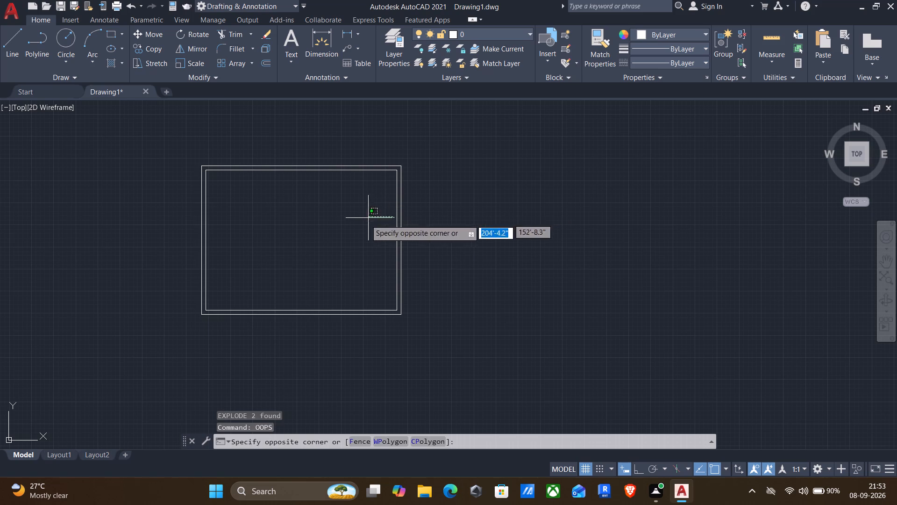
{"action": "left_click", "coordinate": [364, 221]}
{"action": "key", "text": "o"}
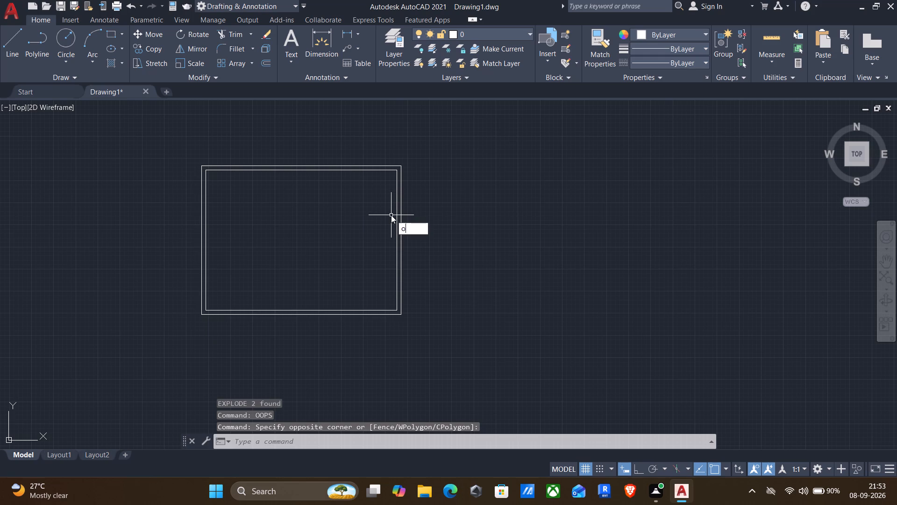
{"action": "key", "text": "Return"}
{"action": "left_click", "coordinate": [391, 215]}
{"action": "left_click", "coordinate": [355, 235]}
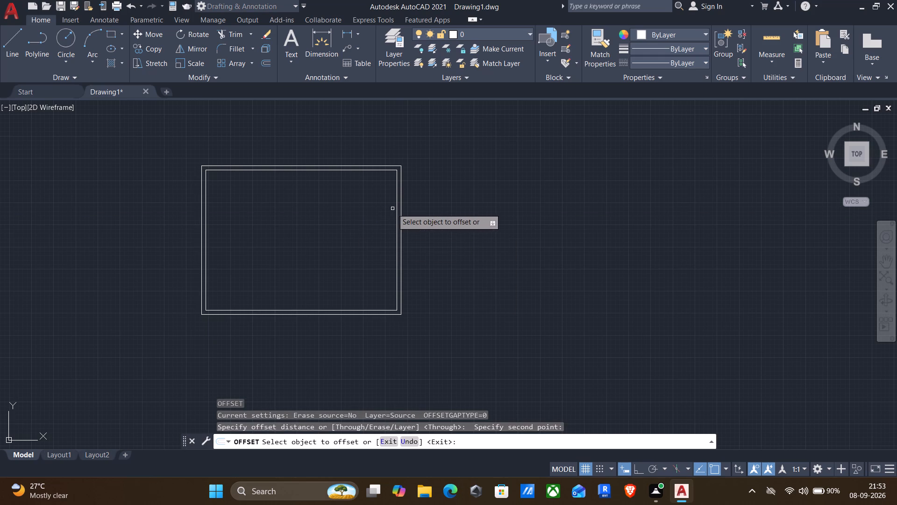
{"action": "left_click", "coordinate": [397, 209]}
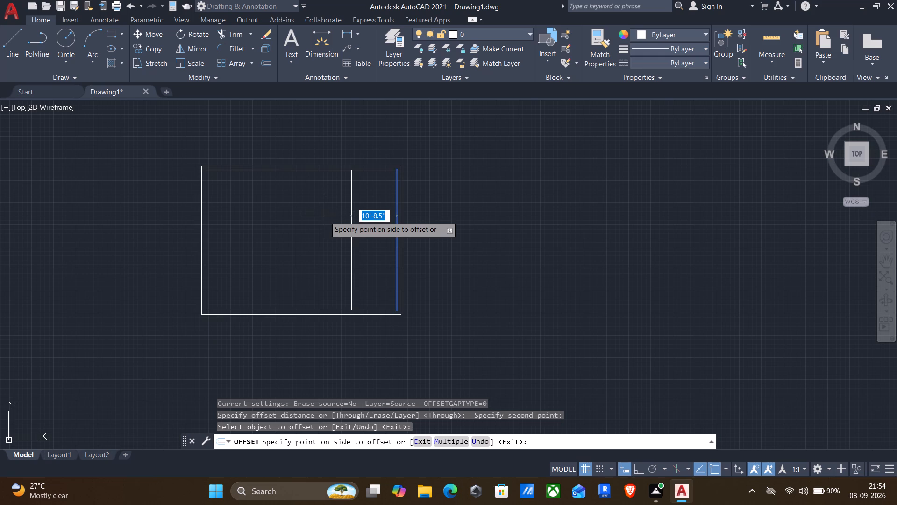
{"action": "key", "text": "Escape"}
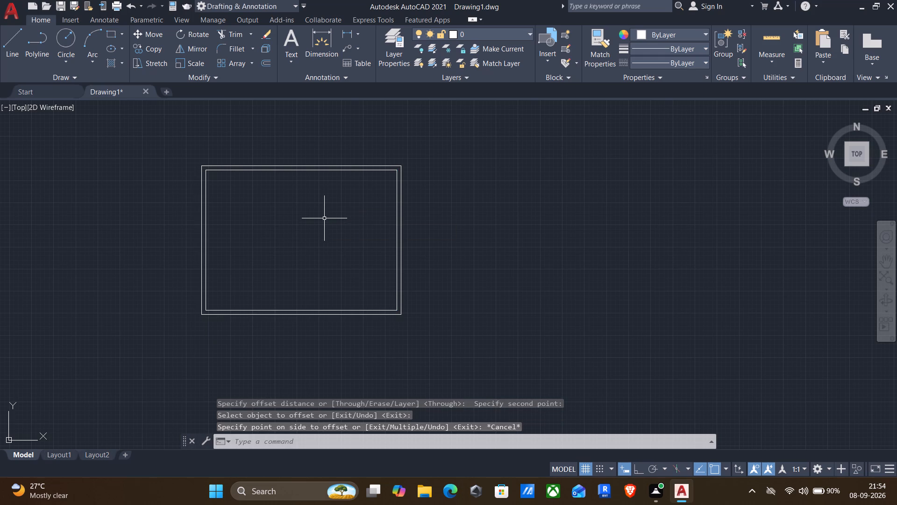
Offset the left inner wall line 8' into the plan, and offset the new line 1' further right as a vertical partition.
{"action": "key", "text": "o"}
{"action": "key", "text": "Return"}
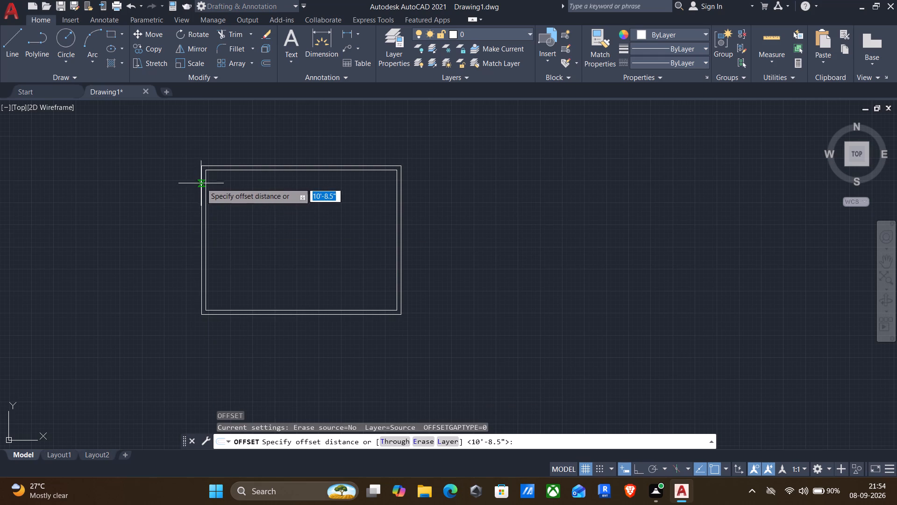
{"action": "left_click", "coordinate": [202, 182]}
{"action": "left_click", "coordinate": [219, 181]}
{"action": "left_click", "coordinate": [205, 187]}
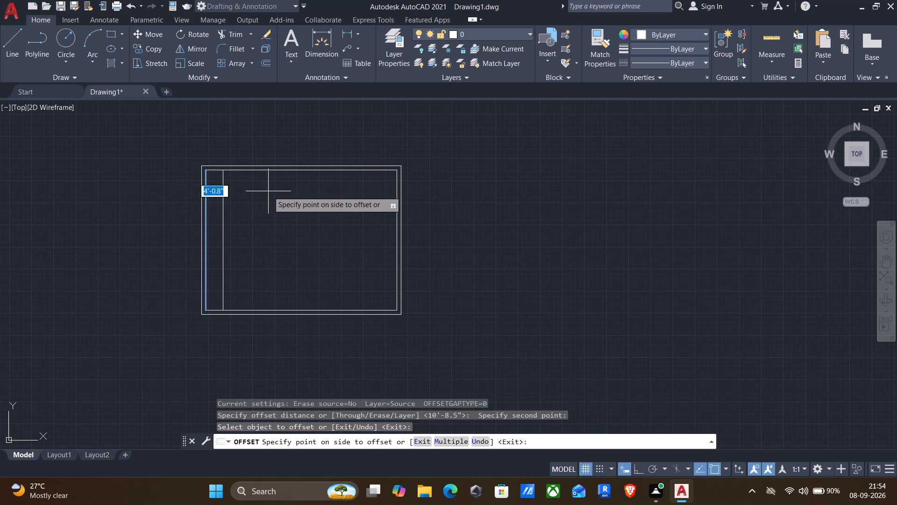
{"action": "key", "text": "8"}
{"action": "key", "text": "apostrophe"}
{"action": "key", "text": "Return"}
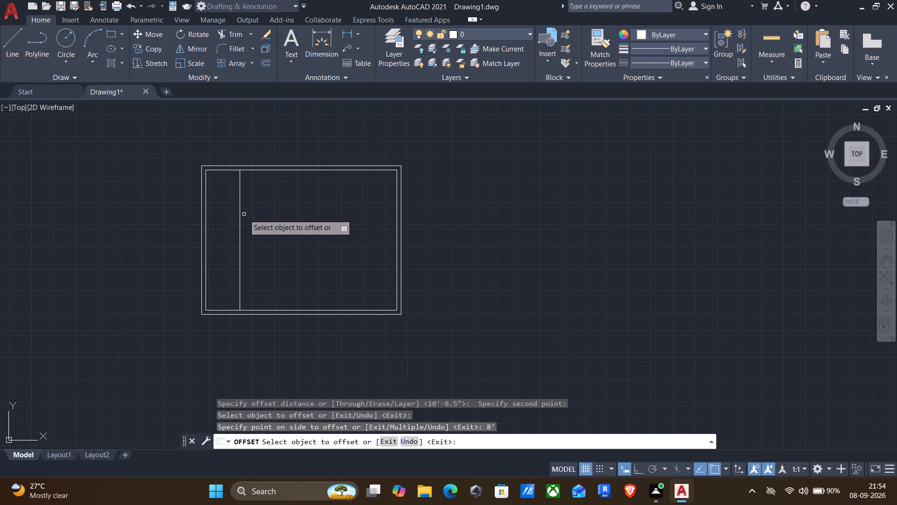
{"action": "left_click", "coordinate": [238, 215]}
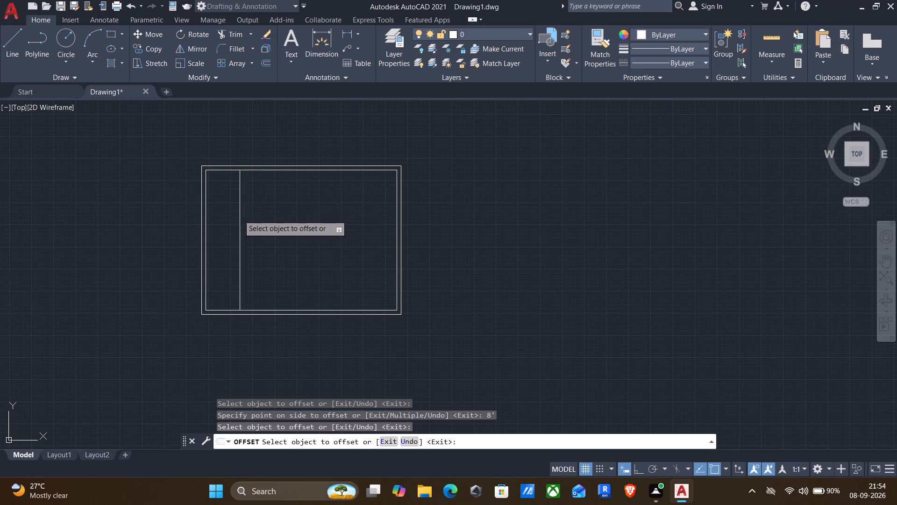
{"action": "left_click", "coordinate": [239, 215]}
{"action": "type", "text": "1'"}
{"action": "key", "text": "Return"}
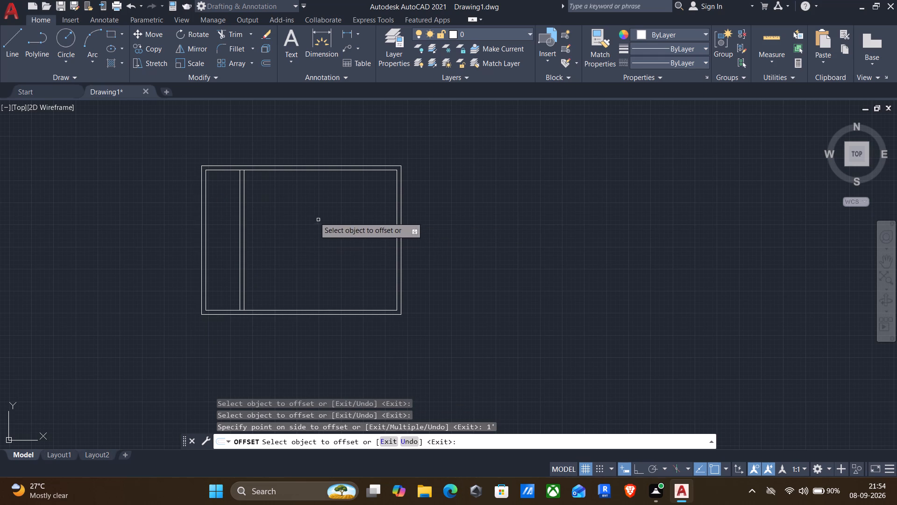
Add a second vertical partition 6" thick by offsetting 11' rightward from the first partition's right line.
{"action": "left_click", "coordinate": [244, 212]}
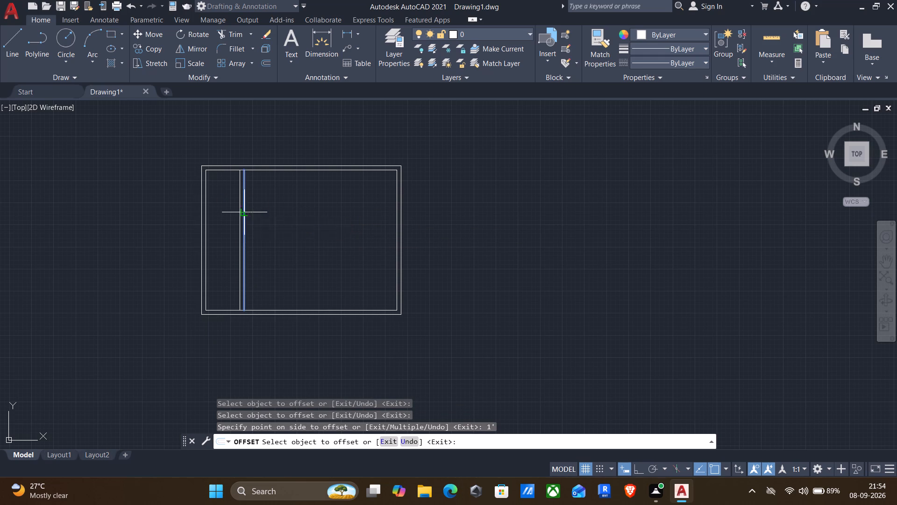
{"action": "type", "text": "11"}
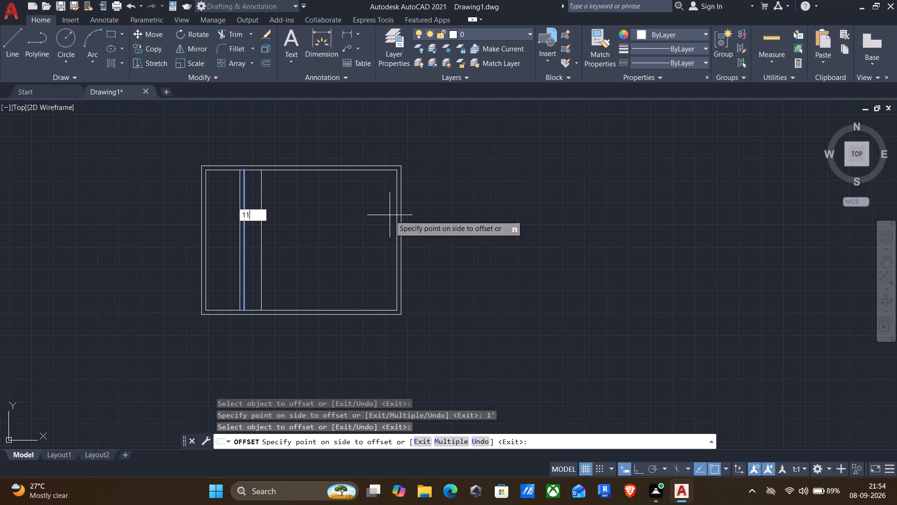
{"action": "key", "text": "apostrophe"}
{"action": "key", "text": "Return"}
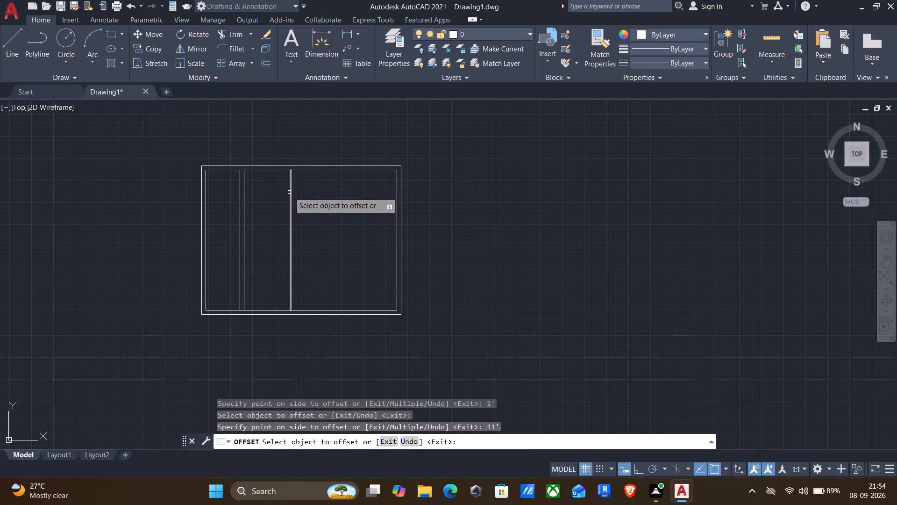
{"action": "left_click", "coordinate": [289, 192]}
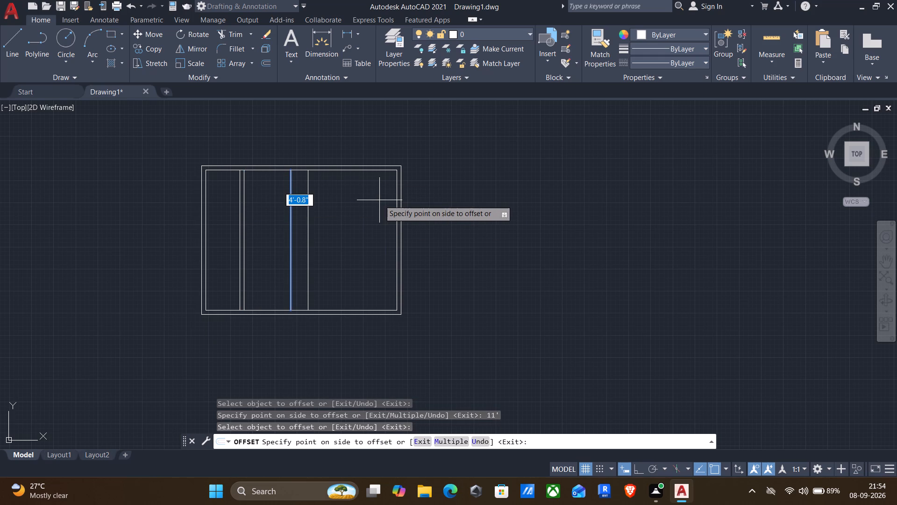
{"action": "type", "text": "6\""}
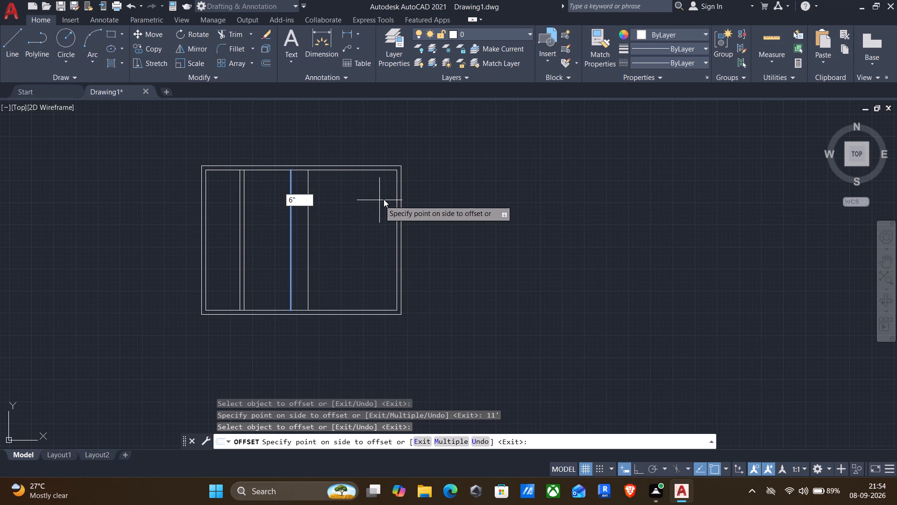
{"action": "key", "text": "Return"}
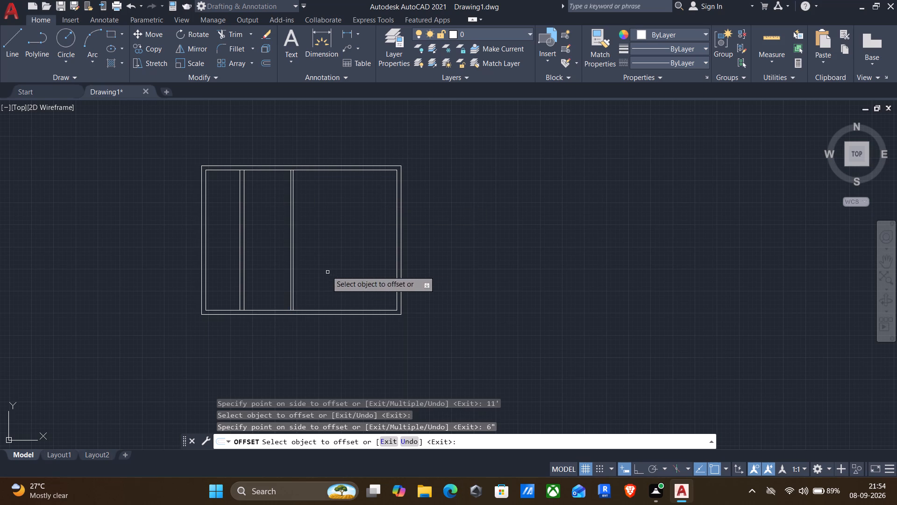
Add a third vertical partition 6" thick by offsetting 10'9" rightward from the second partition's right line.
{"action": "left_click", "coordinate": [294, 216]}
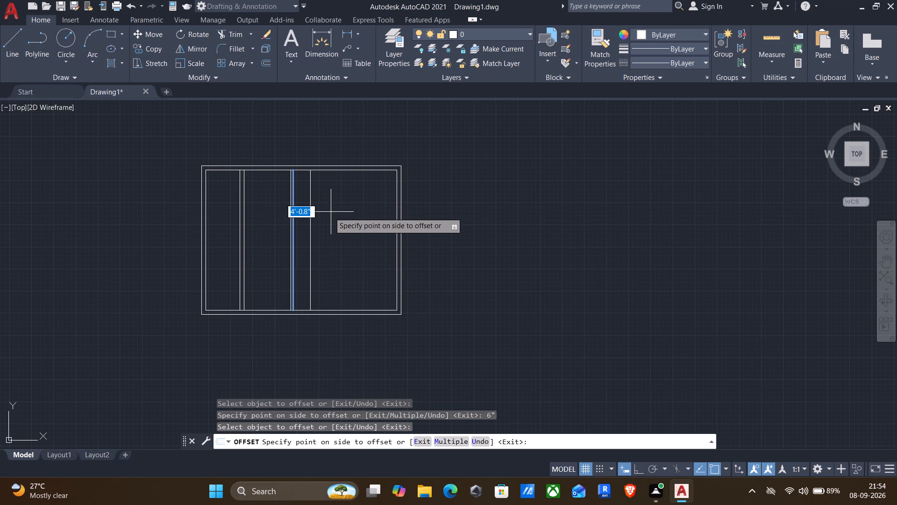
{"action": "type", "text": "10"}
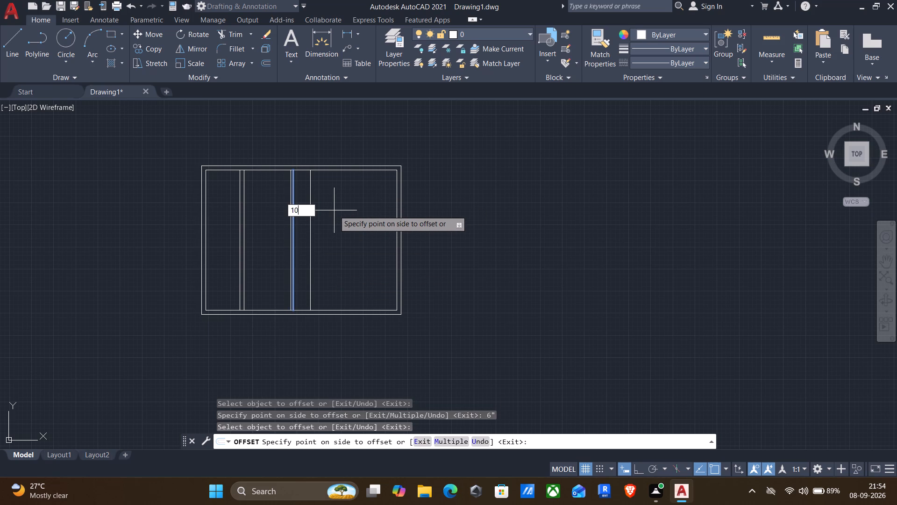
{"action": "type", "text": "'9\""}
{"action": "key", "text": "Return"}
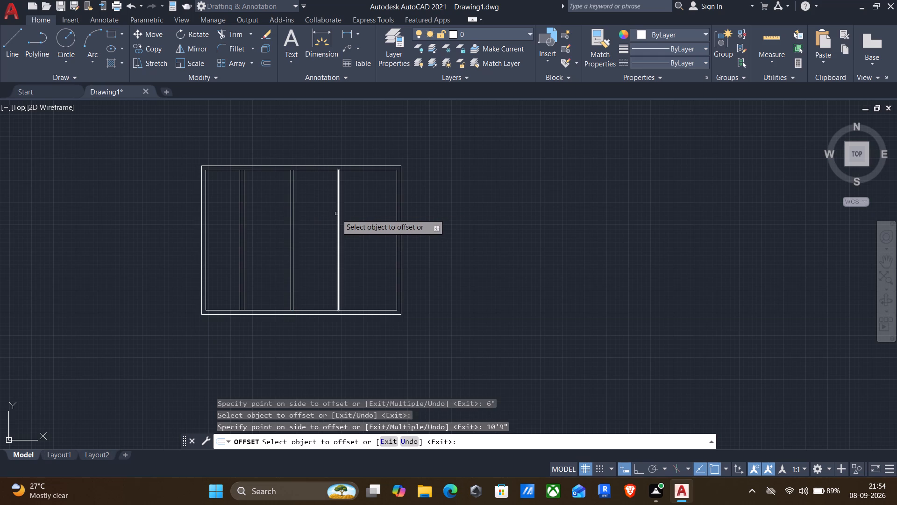
{"action": "left_click", "coordinate": [336, 214]}
{"action": "key", "text": "9"}
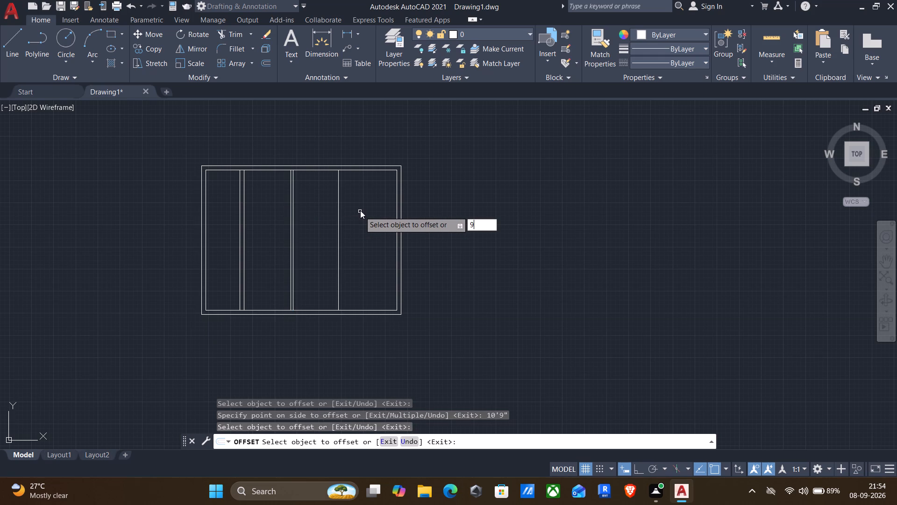
{"action": "key", "text": "shift+quotedbl"}
{"action": "key", "text": "Return"}
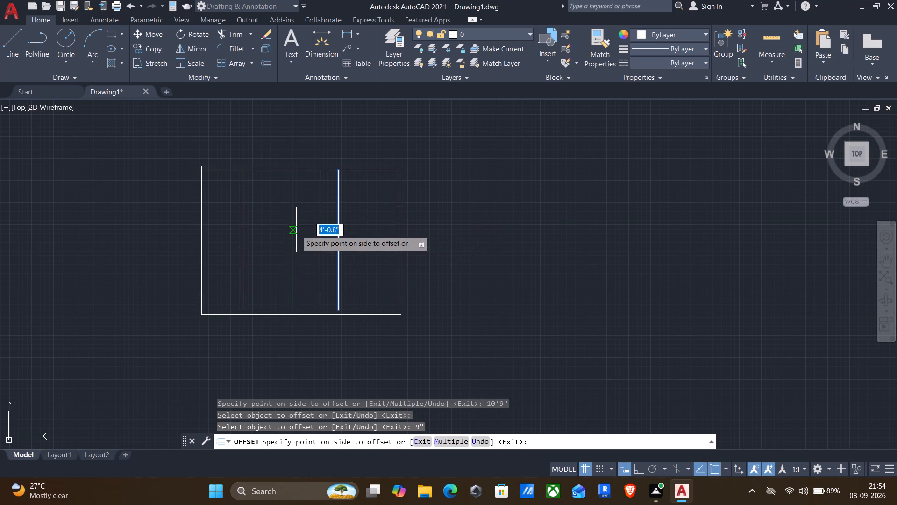
{"action": "key", "text": "9"}
{"action": "key", "text": "BackSpace"}
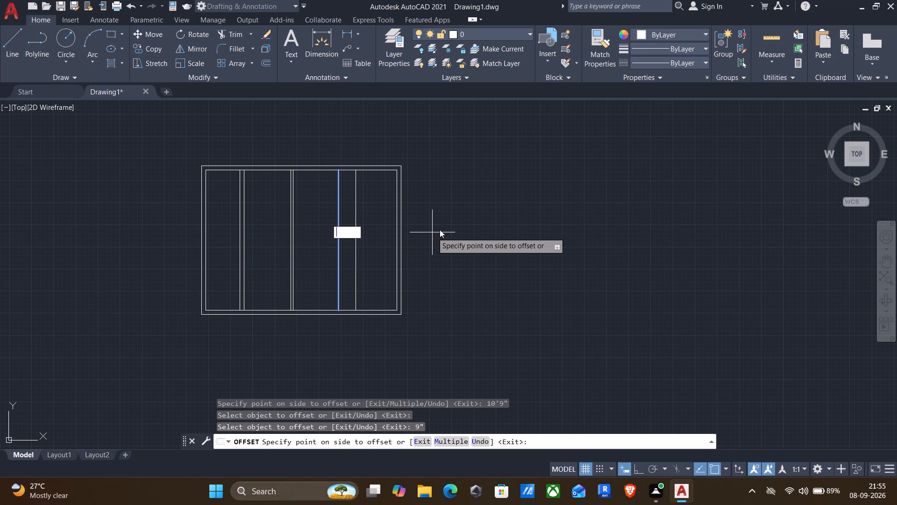
{"action": "key", "text": "6"}
{"action": "key", "text": "shift+quotedbl"}
{"action": "key", "text": "Return"}
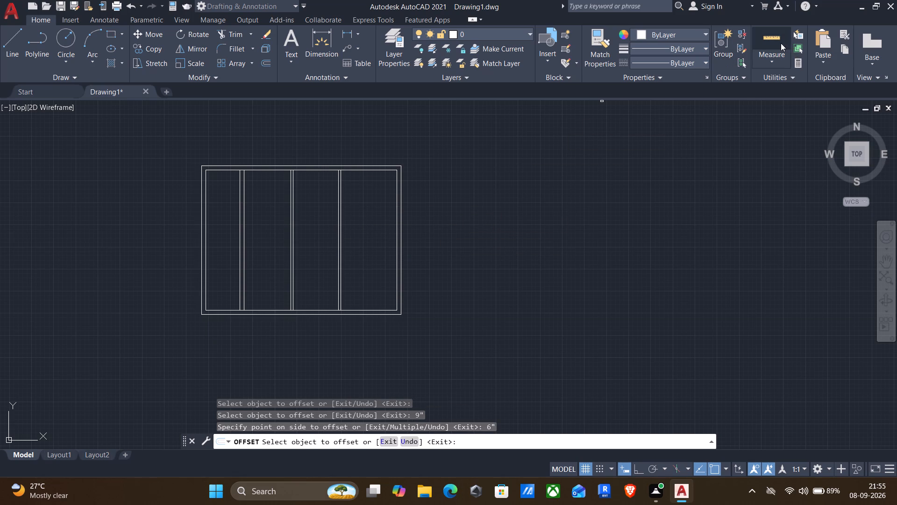
Measure the rightmost bay between the third partition and the right inner wall line.
{"action": "left_click", "coordinate": [777, 40]}
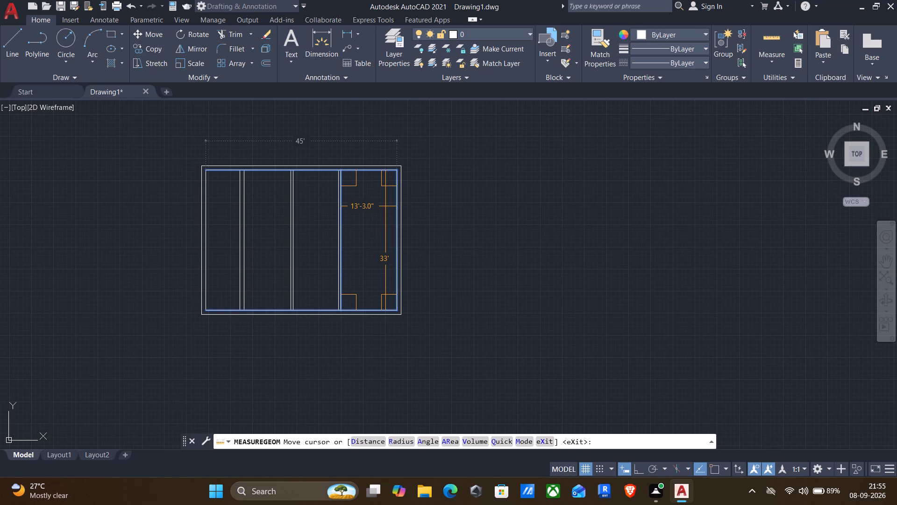
{"action": "key", "text": "Escape"}
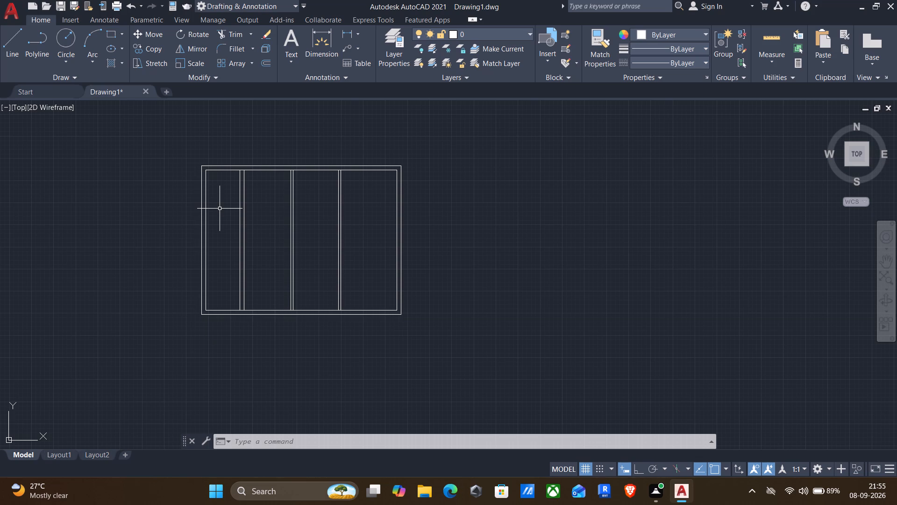
Offset the top inner wall line 6' downward across the plan.
{"action": "key", "text": "o"}
{"action": "key", "text": "Return"}
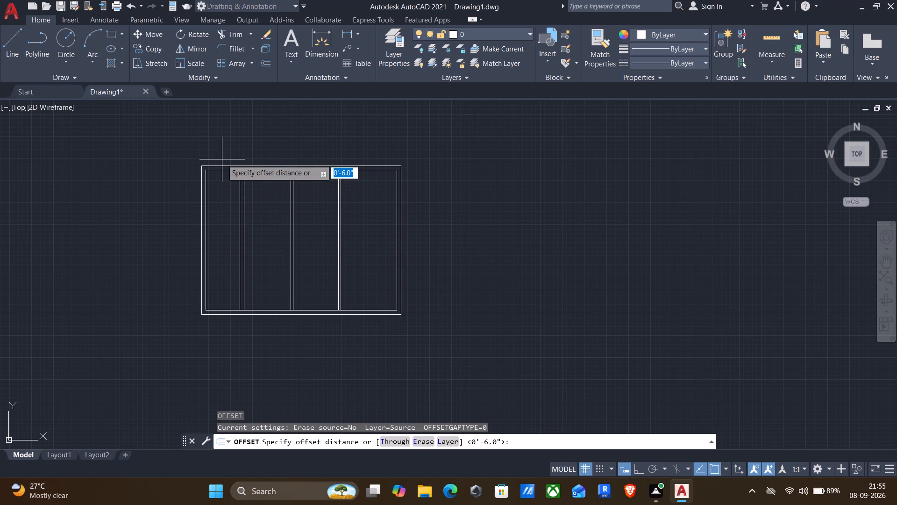
{"action": "left_click", "coordinate": [214, 172]}
{"action": "left_click", "coordinate": [211, 207]}
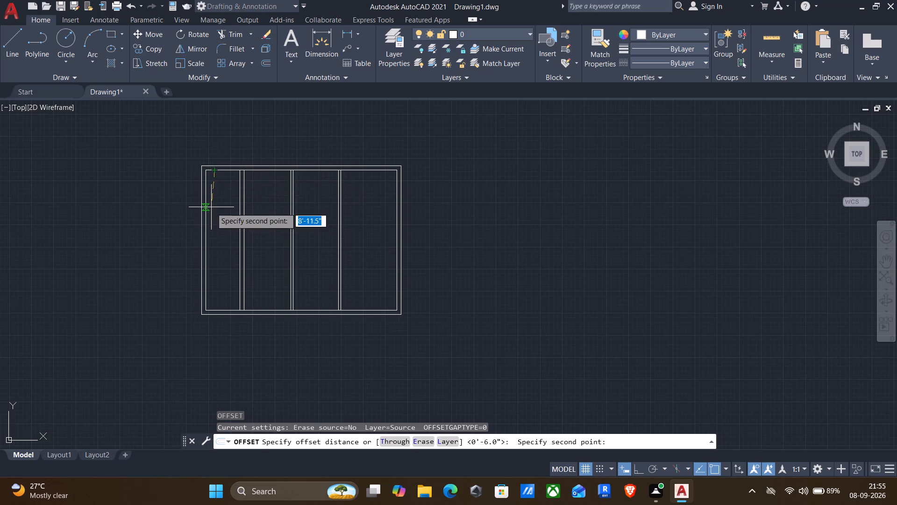
{"action": "left_click", "coordinate": [214, 172]}
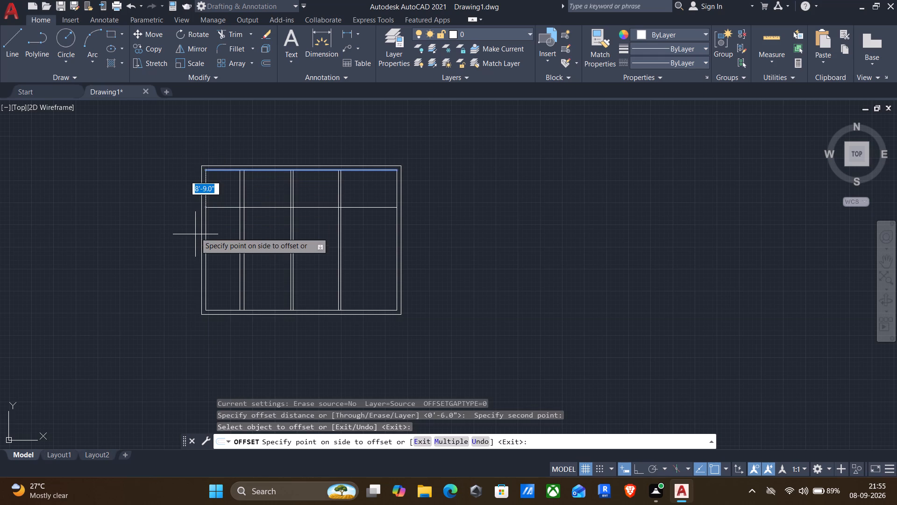
{"action": "key", "text": "6"}
{"action": "key", "text": "apostrophe"}
{"action": "key", "text": "Return"}
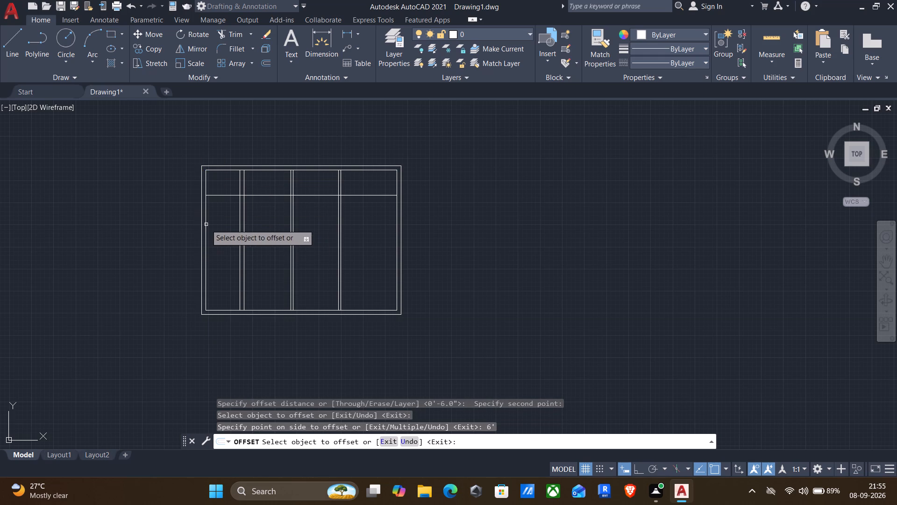
Offset the new horizontal line 1' downward to form a 1' thick horizontal wall across the plan.
{"action": "left_click", "coordinate": [219, 196]}
{"action": "key", "text": "1"}
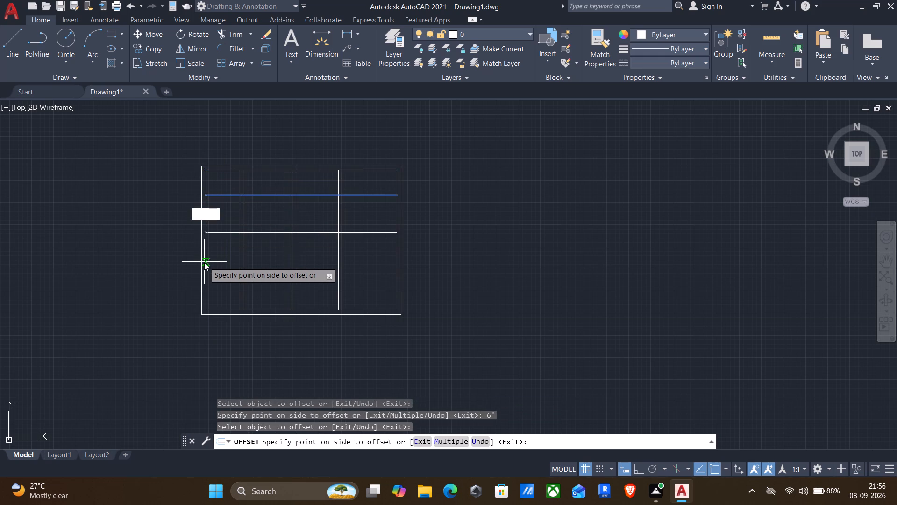
{"action": "key", "text": "apostrophe"}
{"action": "key", "text": "Return"}
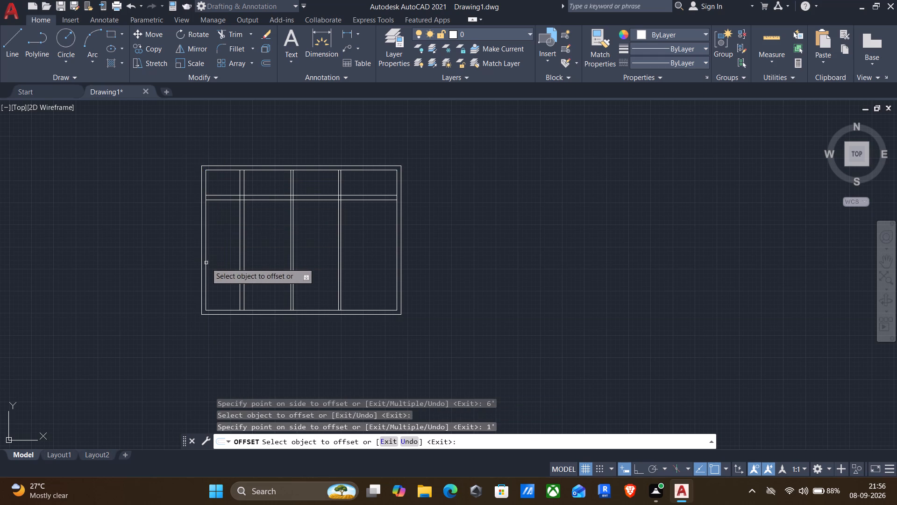
{"action": "key", "text": "Escape"}
Draw two short lines extending both horizontal wall lines from the inner left wall line to the outer left wall line.
{"action": "scroll", "coordinate": [232, 202], "scroll_direction": "up", "scroll_amount": 1}
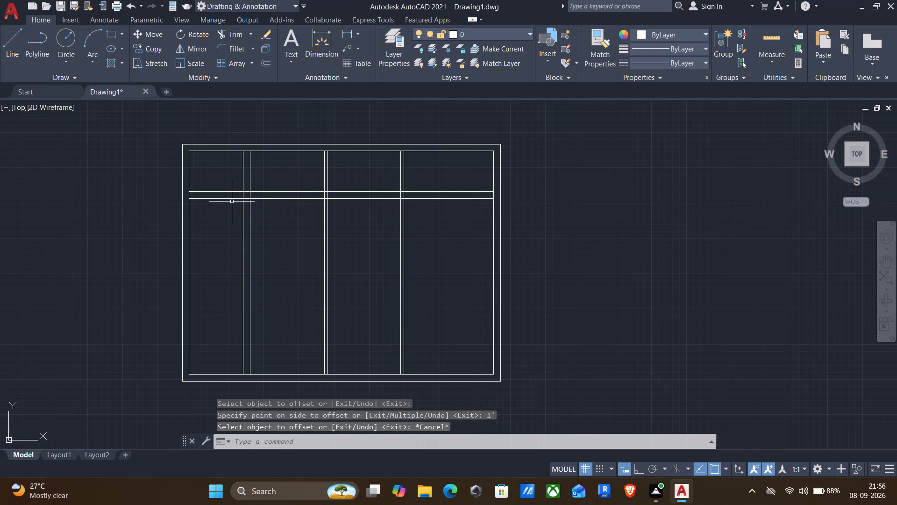
{"action": "key", "text": "l"}
{"action": "key", "text": "Return"}
{"action": "scroll", "coordinate": [220, 197], "scroll_direction": "up", "scroll_amount": 2}
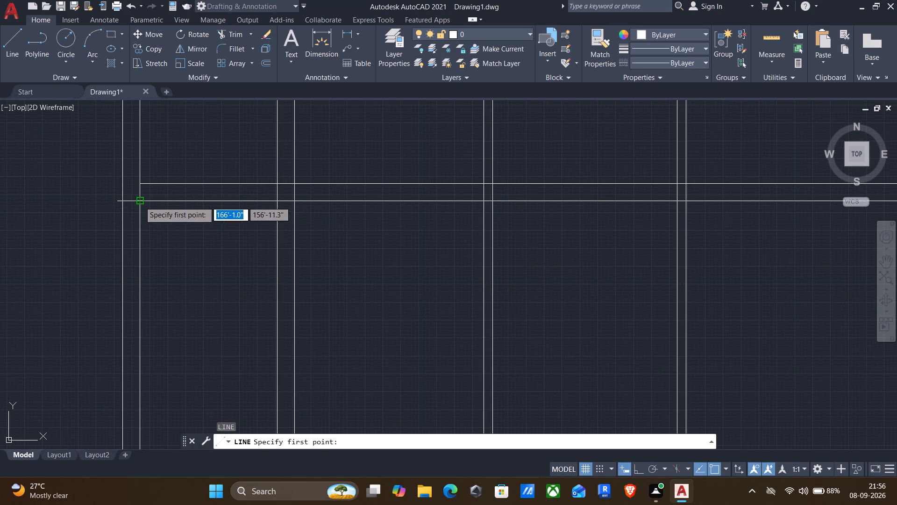
{"action": "left_click", "coordinate": [140, 202]}
{"action": "left_click", "coordinate": [123, 201]}
{"action": "key", "text": "Return"}
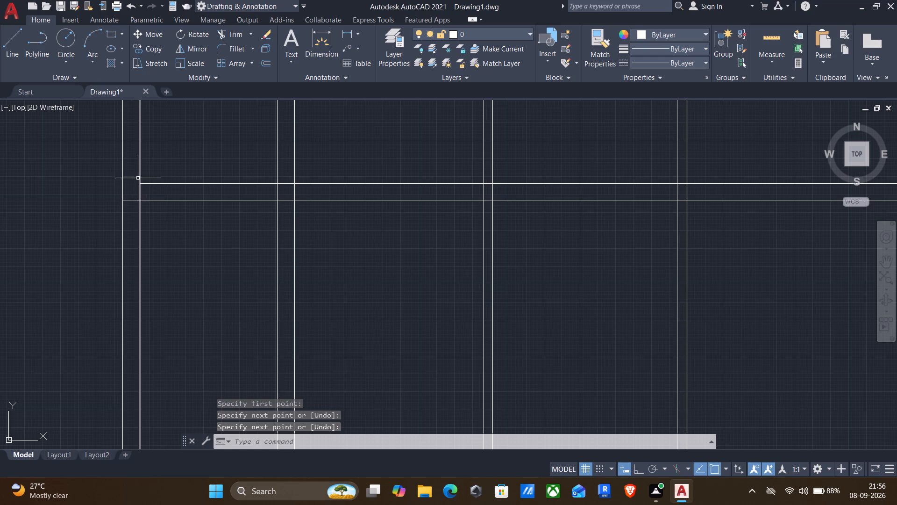
{"action": "key", "text": "Return"}
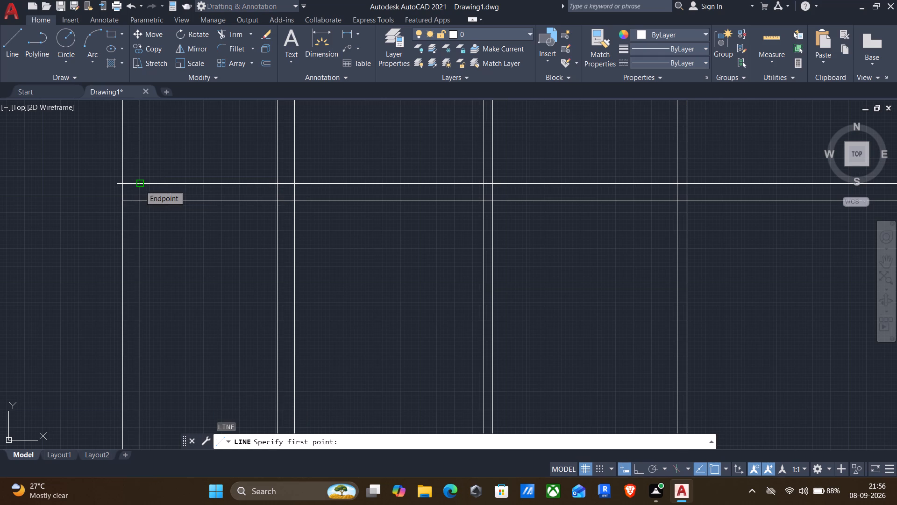
{"action": "scroll", "coordinate": [140, 185], "scroll_direction": "up", "scroll_amount": 2}
{"action": "left_click", "coordinate": [138, 181]}
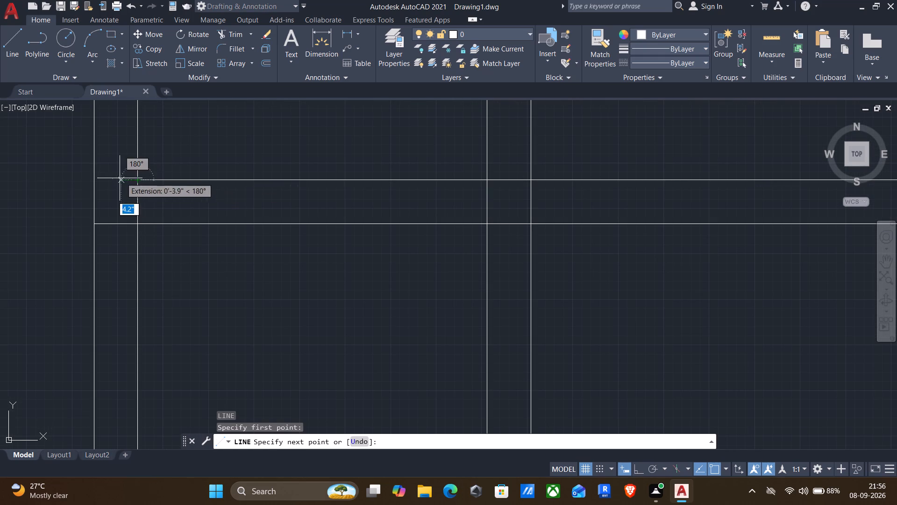
{"action": "left_click", "coordinate": [94, 181]}
{"action": "key", "text": "Return"}
{"action": "scroll", "coordinate": [196, 216], "scroll_direction": "down", "scroll_amount": 3}
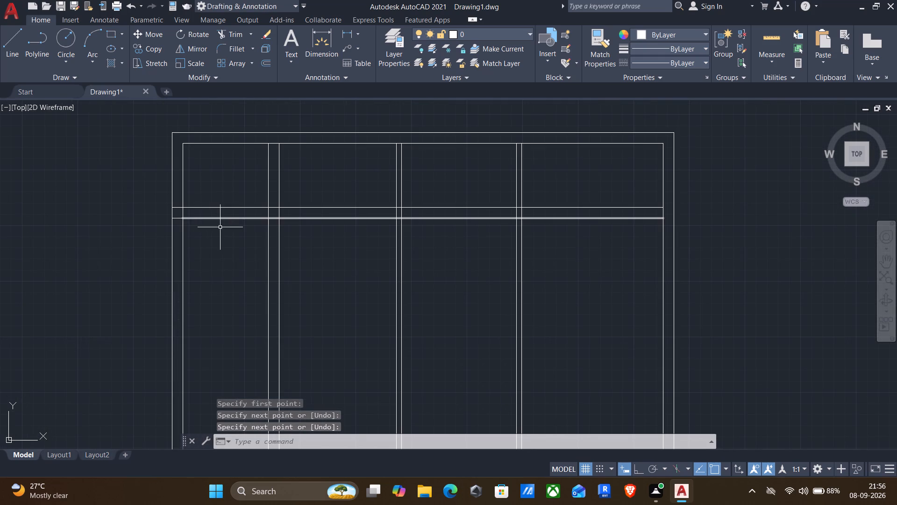
Draw a short vertical line extending the first partition's left line up to the outer top wall line.
{"action": "key", "text": "Return"}
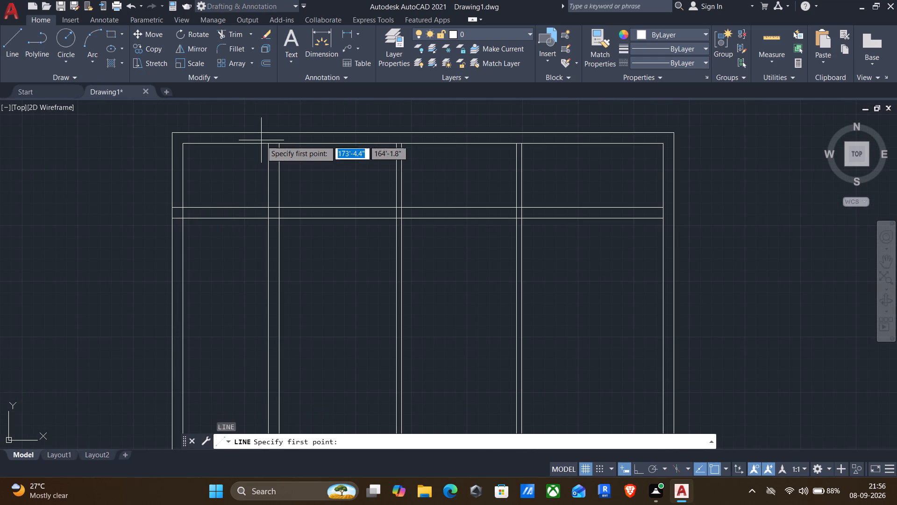
{"action": "left_click", "coordinate": [266, 144]}
{"action": "left_click", "coordinate": [268, 130]}
{"action": "key", "text": "Return"}
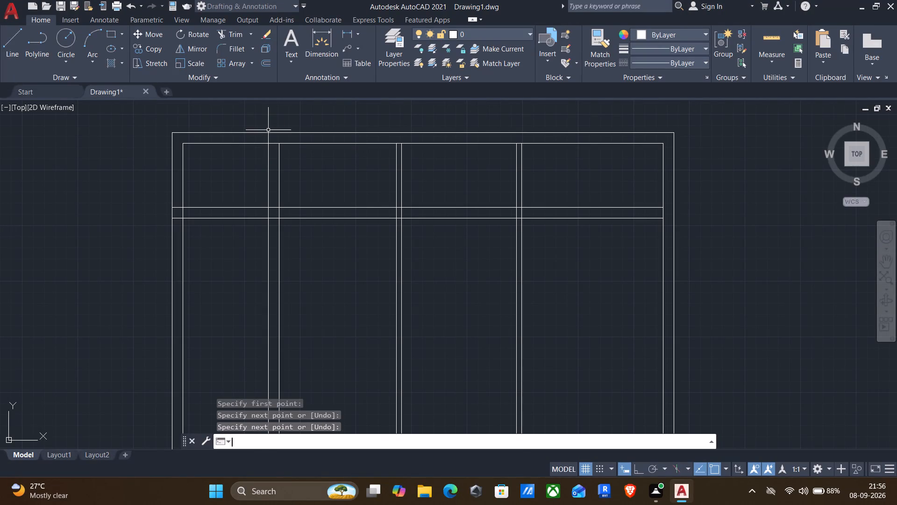
Trim away the left and top outer wall lines around the plan's upper-left corner, leaving a stepped outline.
{"action": "type", "text": "tr"}
{"action": "key", "text": "Return"}
{"action": "left_click_drag", "start_coordinate": [235, 179], "coordinate": [127, 178]}
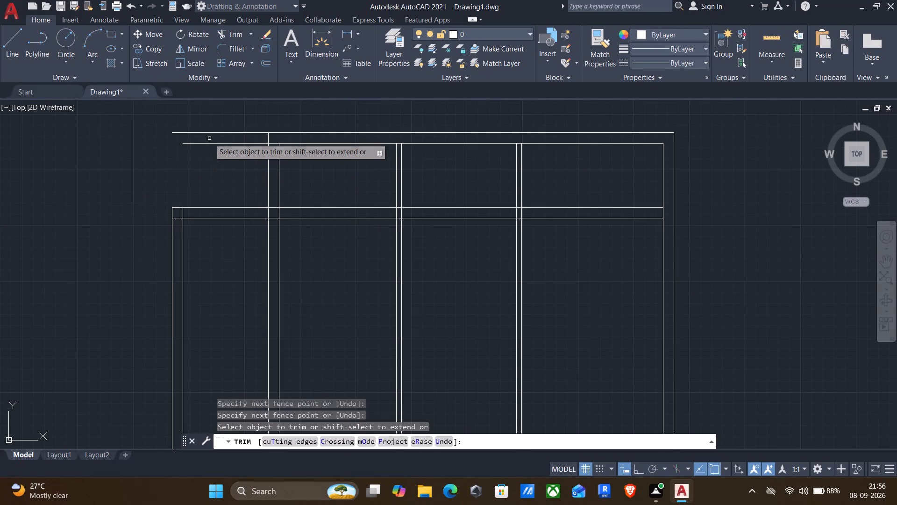
{"action": "left_click_drag", "start_coordinate": [217, 124], "coordinate": [220, 166]}
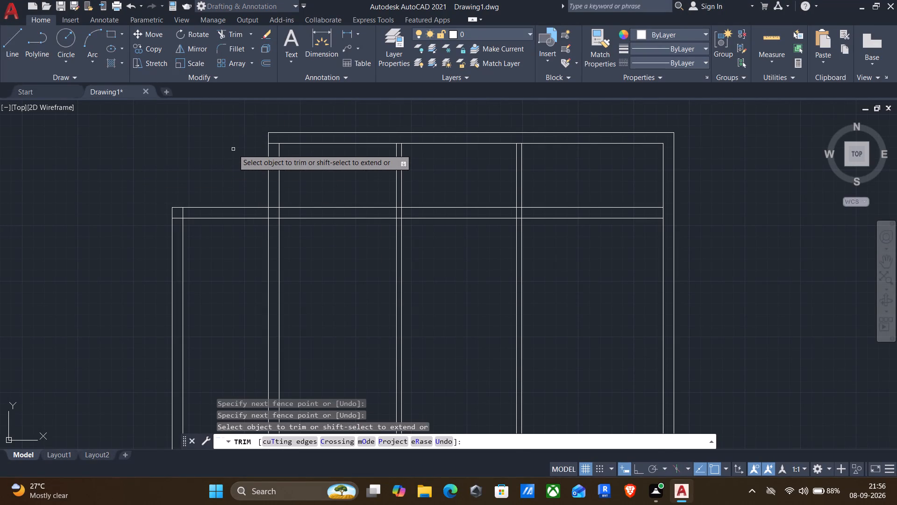
{"action": "key", "text": "Escape"}
Measure the upper bay between the second and third vertical partitions.
{"action": "left_click", "coordinate": [765, 36]}
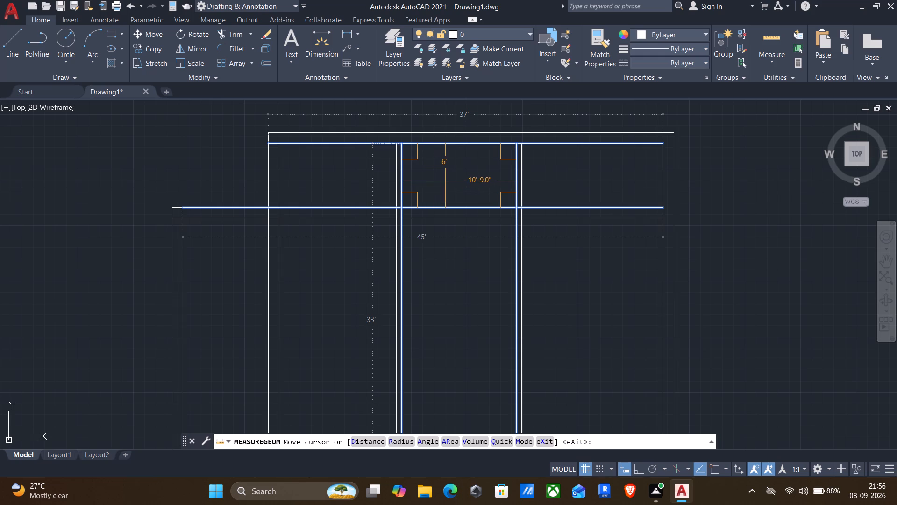
{"action": "scroll", "coordinate": [455, 177], "scroll_direction": "down", "scroll_amount": 1}
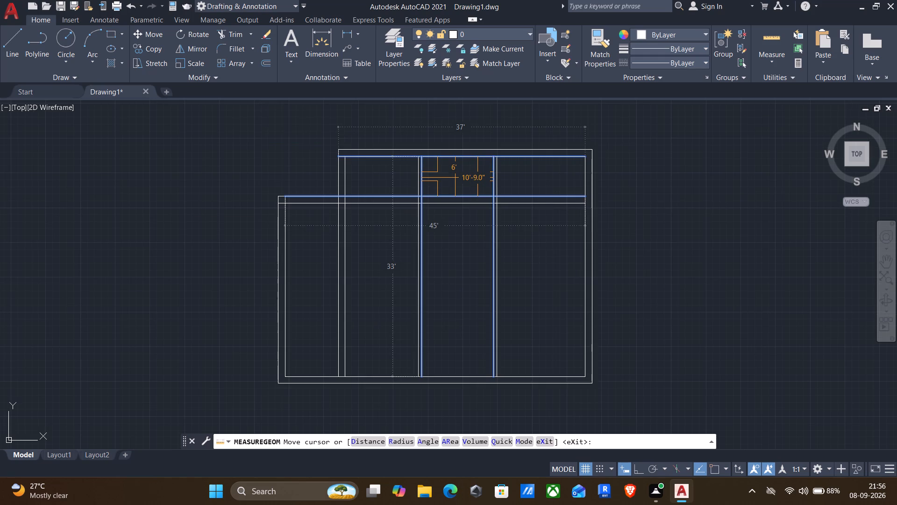
{"action": "key", "text": "Escape"}
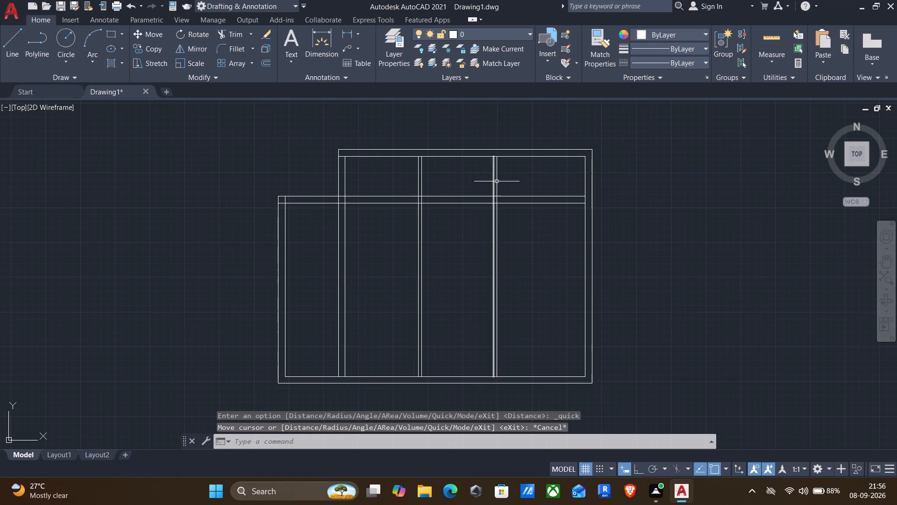
Erase both lines of the third vertical partition.
{"action": "left_click", "coordinate": [507, 178]}
{"action": "left_click", "coordinate": [482, 173]}
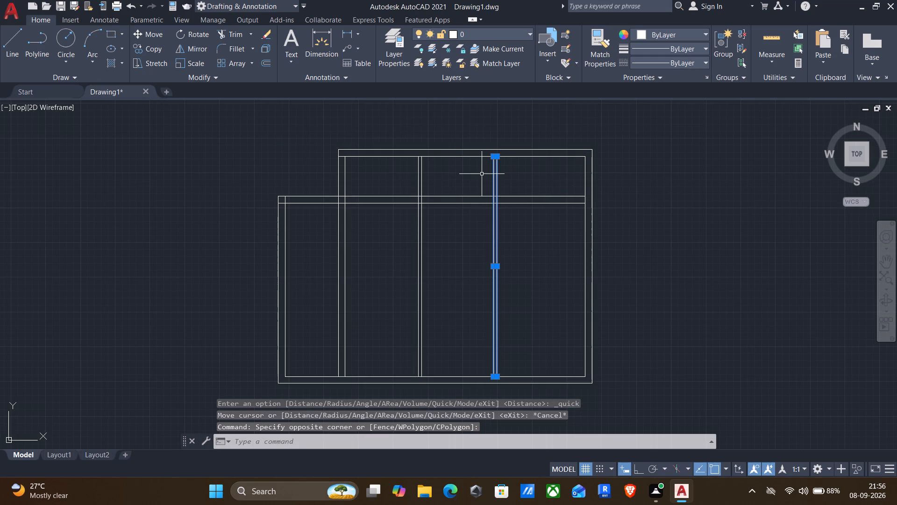
{"action": "key", "text": "Delete"}
Add a new third vertical partition 6" thick by offsetting 9' rightward from the second partition's right line.
{"action": "key", "text": "o"}
{"action": "key", "text": "Return"}
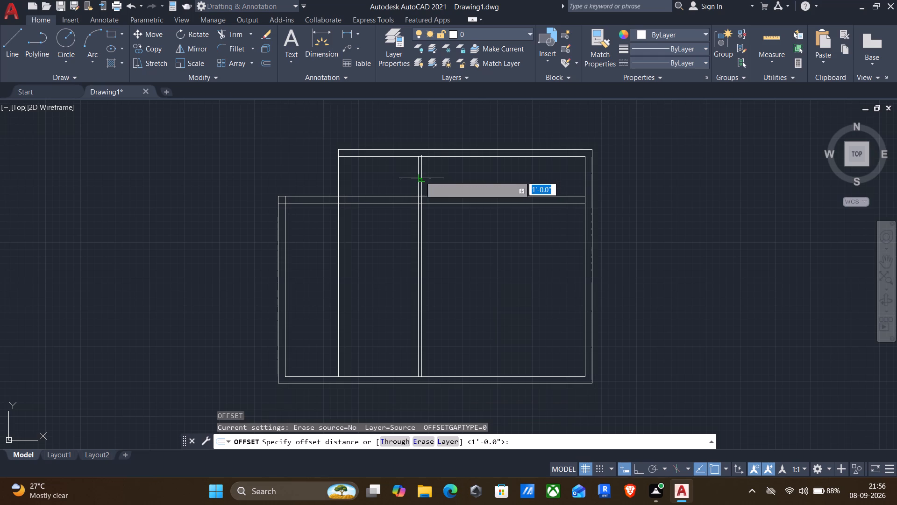
{"action": "left_click", "coordinate": [420, 176]}
{"action": "left_click", "coordinate": [434, 174]}
{"action": "left_click", "coordinate": [421, 183]}
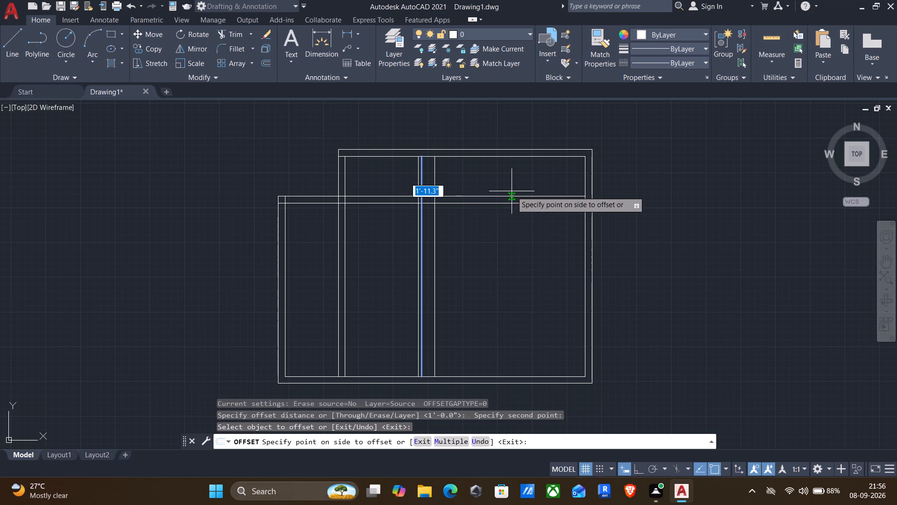
{"action": "type", "text": "9'"}
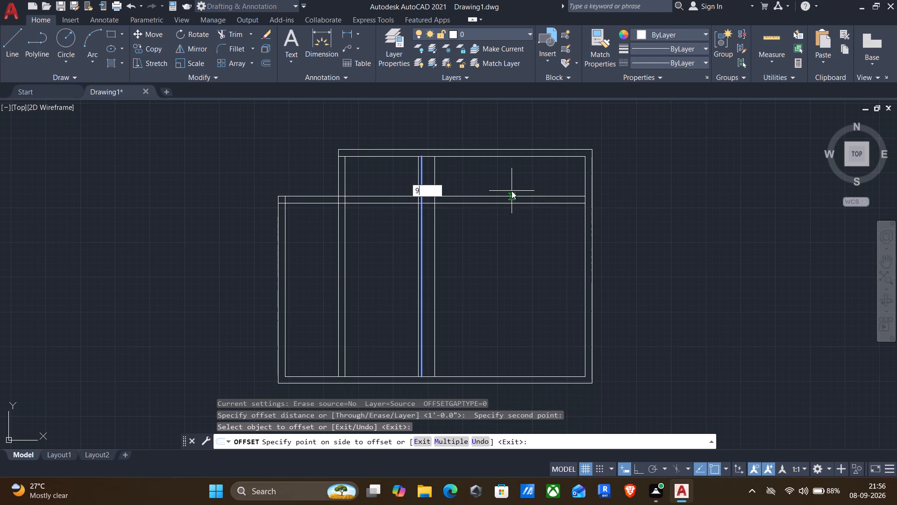
{"action": "key", "text": "Return"}
{"action": "left_click", "coordinate": [482, 184]}
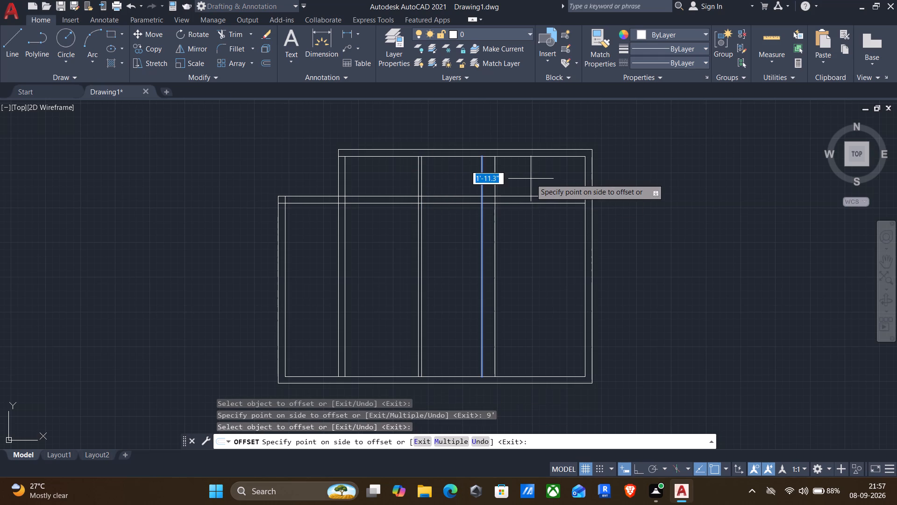
{"action": "key", "text": "6"}
{"action": "key", "text": "shift+quotedbl"}
{"action": "key", "text": "Return"}
Measure the rightmost bay between the new third partition and the right inner wall line.
{"action": "left_click", "coordinate": [769, 43]}
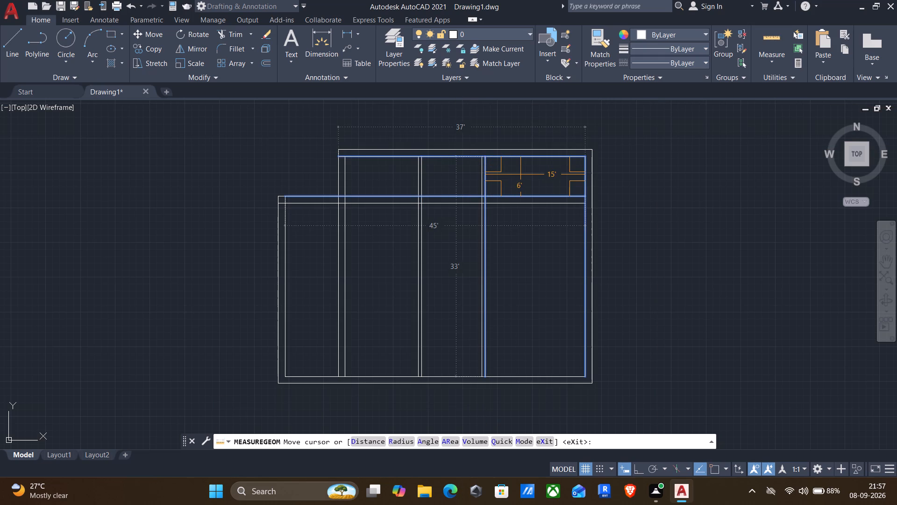
{"action": "key", "text": "Escape"}
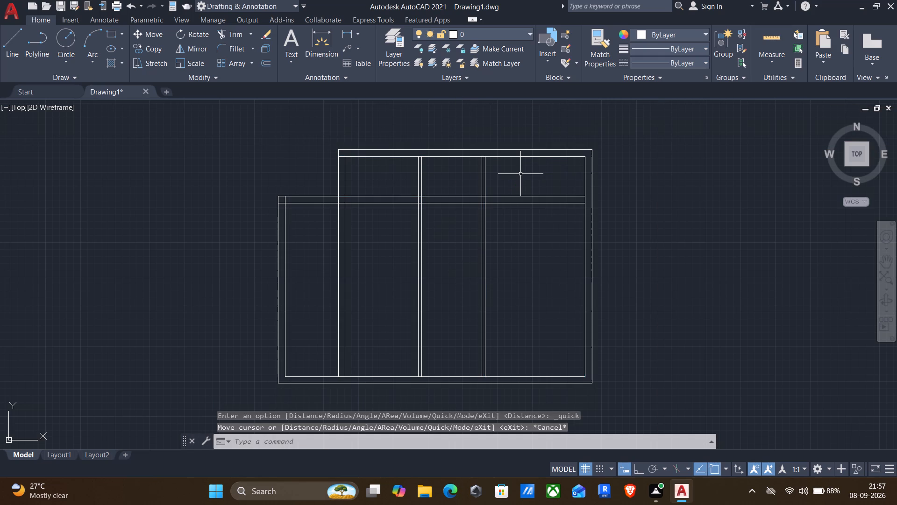
Trim the horizontal wall lines where they cross inside the third and second vertical partitions.
{"action": "type", "text": "tr"}
{"action": "key", "text": "Return"}
{"action": "scroll", "coordinate": [507, 194], "scroll_direction": "up", "scroll_amount": 1}
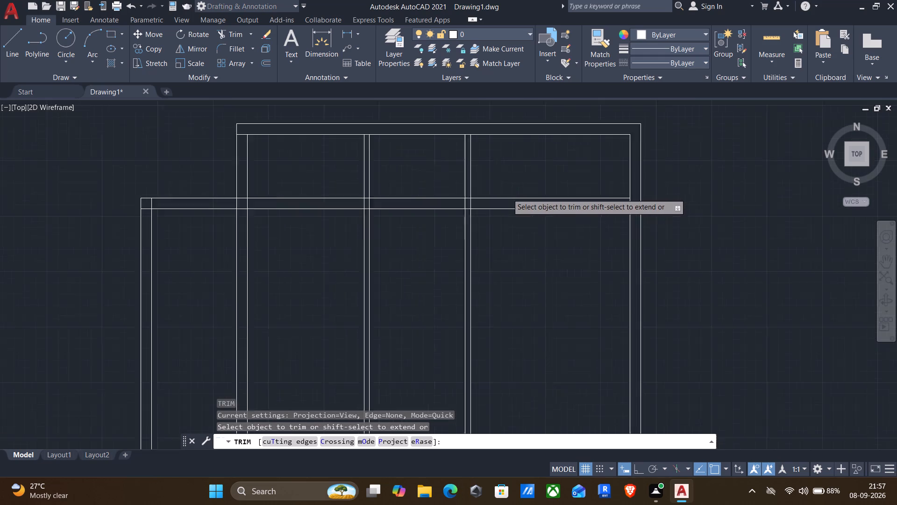
{"action": "scroll", "coordinate": [507, 194], "scroll_direction": "up", "scroll_amount": 1}
{"action": "scroll", "coordinate": [451, 205], "scroll_direction": "up", "scroll_amount": 2}
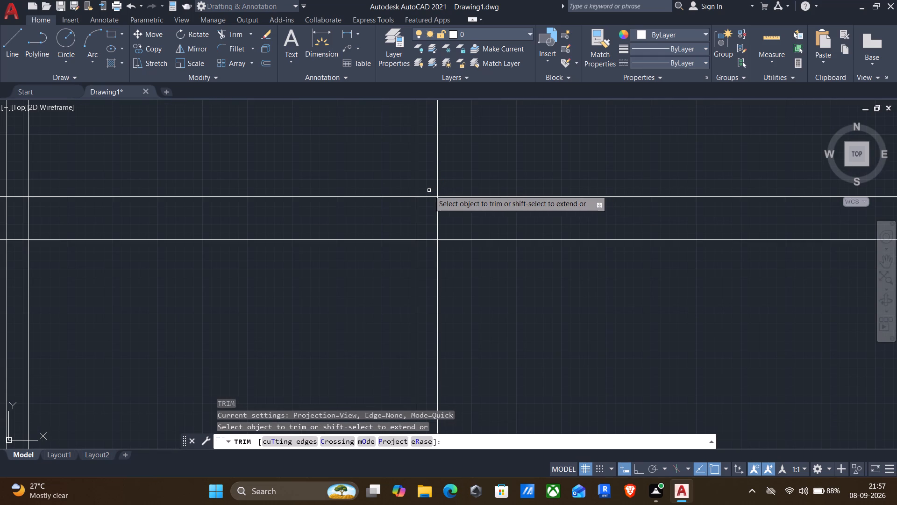
{"action": "left_click_drag", "start_coordinate": [427, 192], "coordinate": [422, 252]}
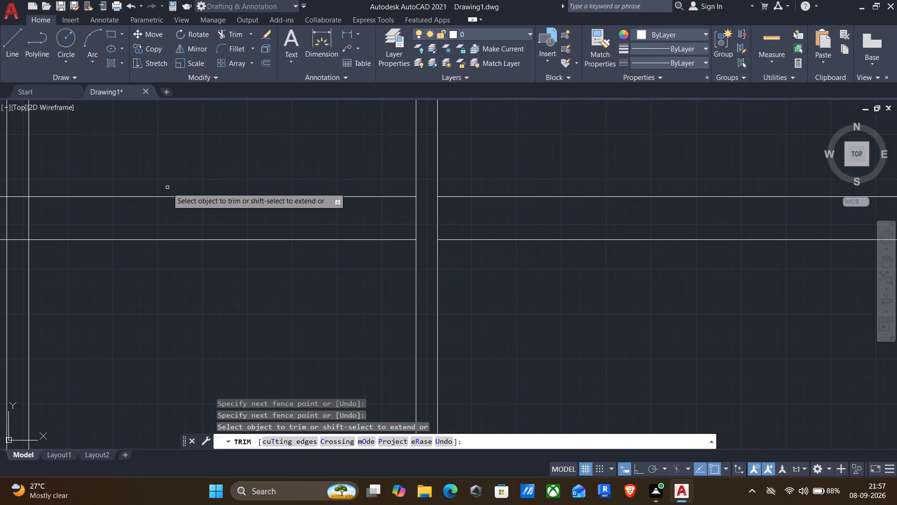
{"action": "scroll", "coordinate": [167, 189], "scroll_direction": "down", "scroll_amount": 2}
{"action": "scroll", "coordinate": [111, 185], "scroll_direction": "up", "scroll_amount": 2}
{"action": "left_click_drag", "start_coordinate": [109, 186], "coordinate": [96, 220]}
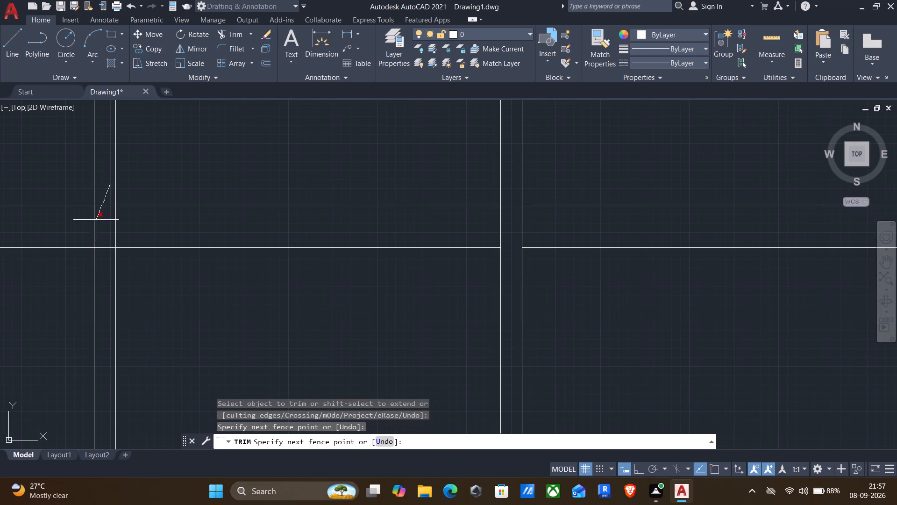
{"action": "left_click_drag", "start_coordinate": [96, 220], "coordinate": [94, 226]}
{"action": "left_click_drag", "start_coordinate": [105, 260], "coordinate": [105, 238]}
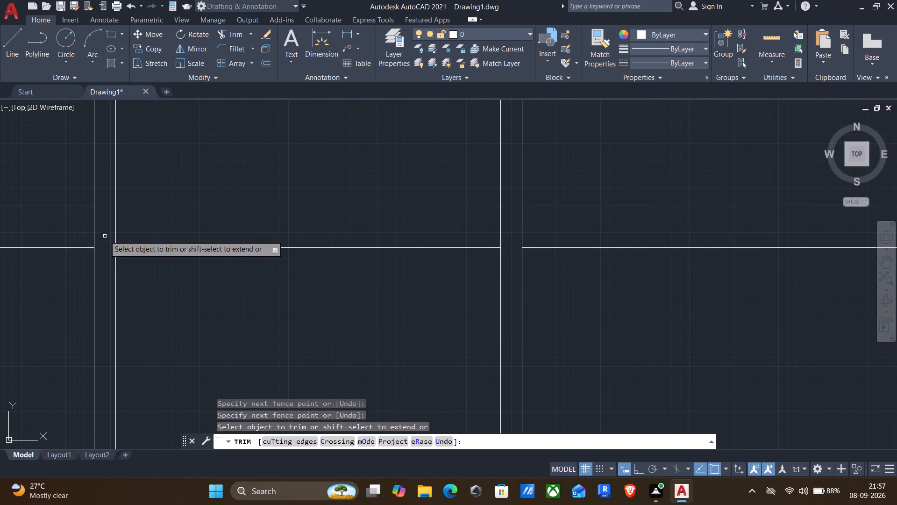
{"action": "scroll", "coordinate": [106, 235], "scroll_direction": "down", "scroll_amount": 3}
{"action": "key", "text": "Escape"}
Erase the horizontal wall segments in the two bays to the right of the second vertical partition.
{"action": "scroll", "coordinate": [110, 238], "scroll_direction": "down", "scroll_amount": 2}
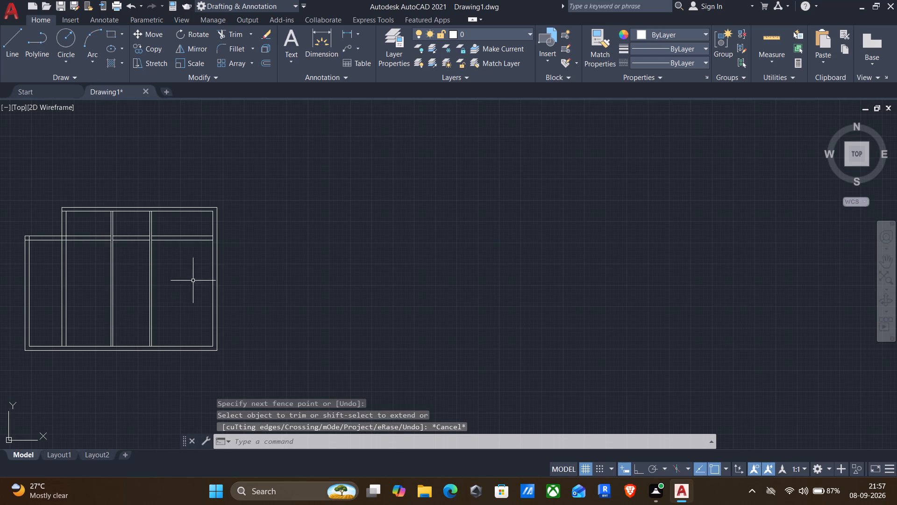
{"action": "left_click_drag", "start_coordinate": [142, 249], "coordinate": [142, 242]}
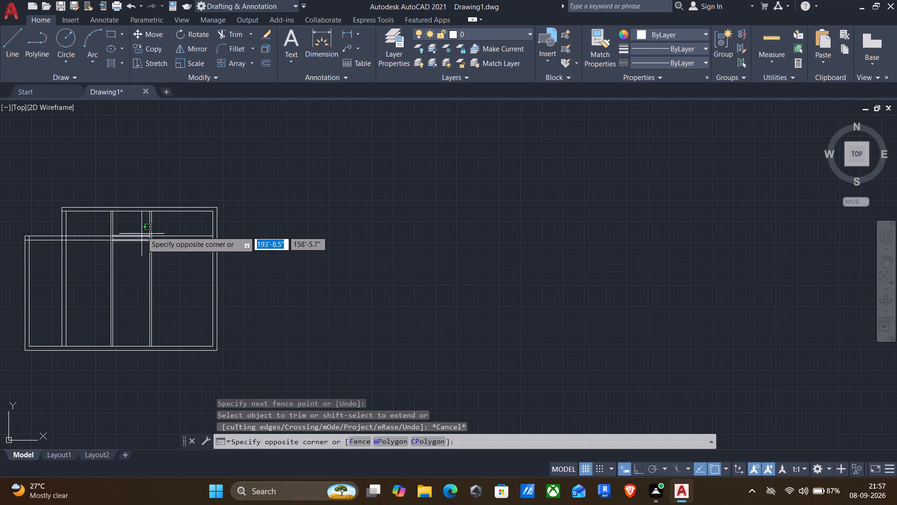
{"action": "left_click", "coordinate": [139, 223]}
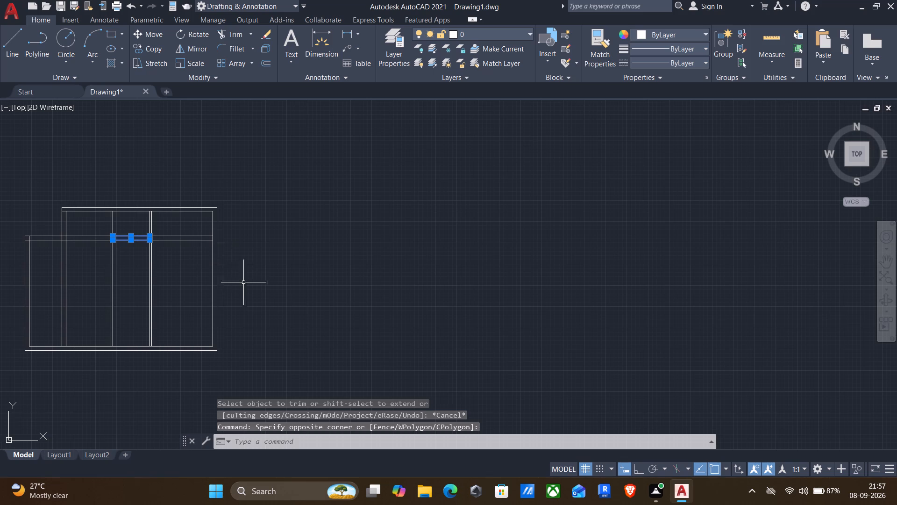
{"action": "key", "text": "Delete"}
{"action": "left_click", "coordinate": [215, 276]}
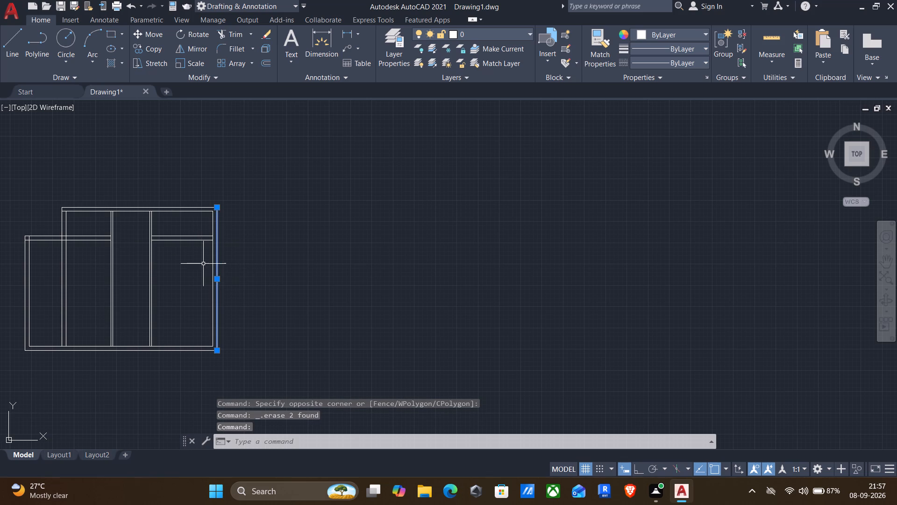
{"action": "key", "text": "Escape"}
{"action": "left_click", "coordinate": [203, 262]}
{"action": "left_click", "coordinate": [190, 219]}
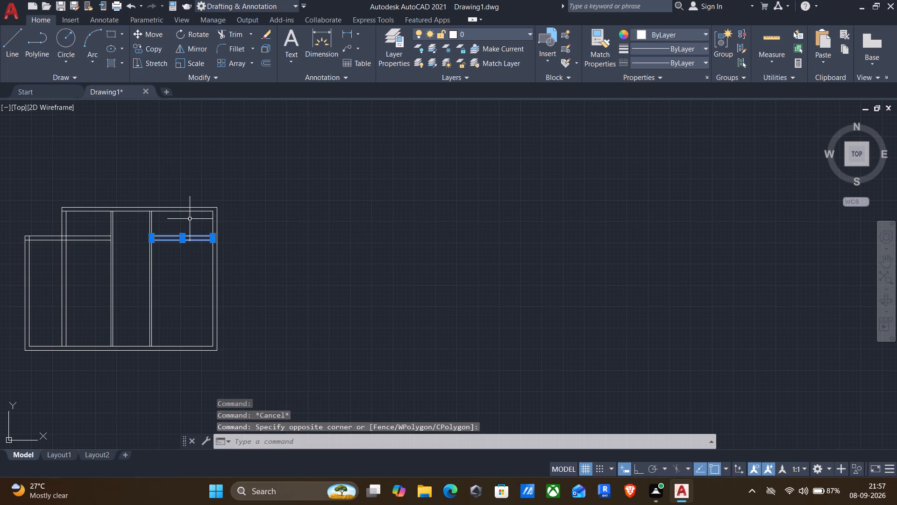
{"action": "key", "text": "Delete"}
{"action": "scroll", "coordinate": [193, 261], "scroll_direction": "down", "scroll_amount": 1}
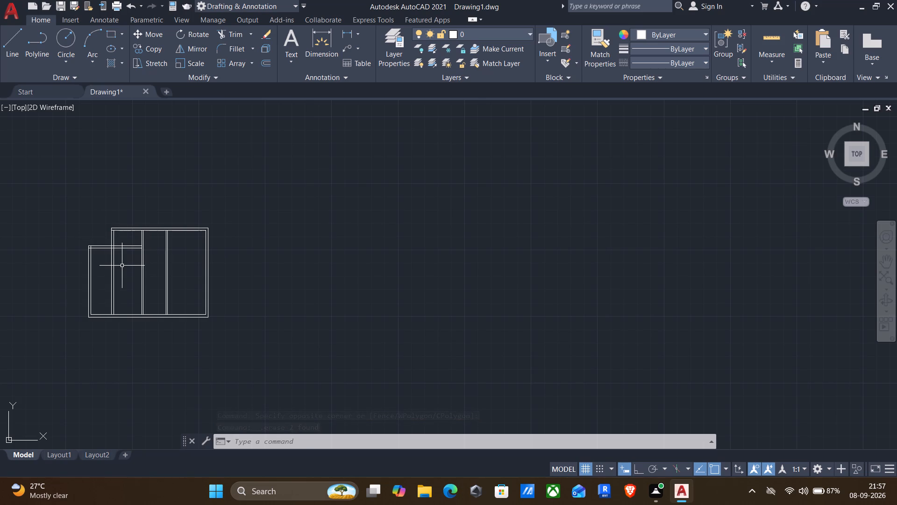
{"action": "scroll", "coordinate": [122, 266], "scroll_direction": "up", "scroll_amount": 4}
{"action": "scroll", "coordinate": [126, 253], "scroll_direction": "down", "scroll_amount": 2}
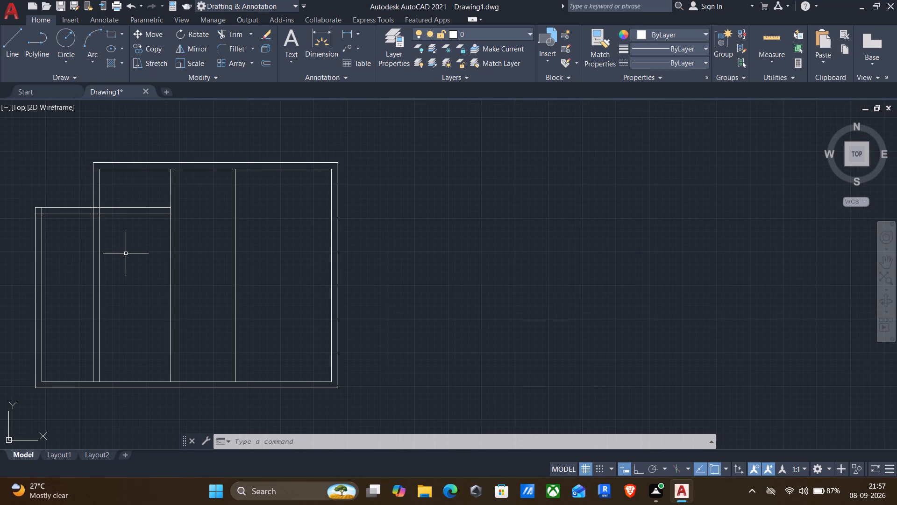
Trim the two horizontal wall lines inside the first vertical partition and across the bay between the first and second partitions.
{"action": "type", "text": "tr"}
{"action": "key", "text": "Return"}
{"action": "scroll", "coordinate": [106, 213], "scroll_direction": "up", "scroll_amount": 1}
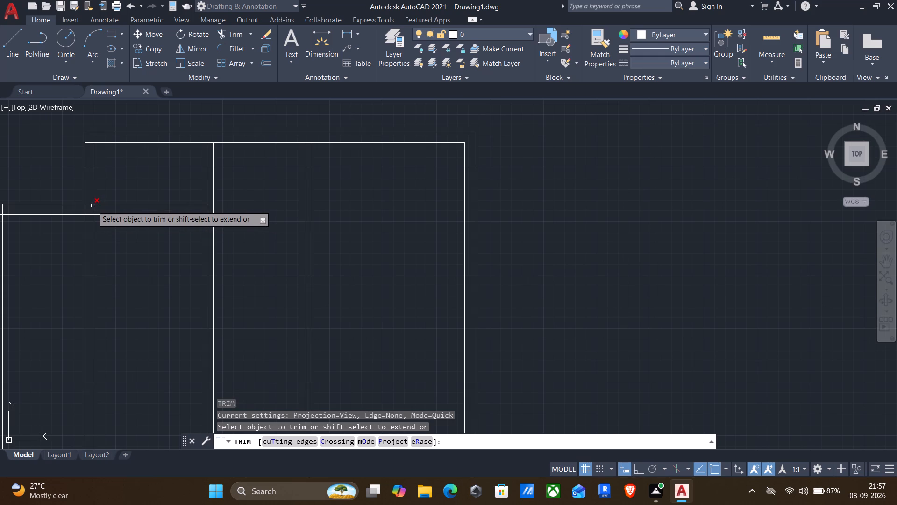
{"action": "left_click", "coordinate": [93, 206]}
{"action": "left_click", "coordinate": [90, 213]}
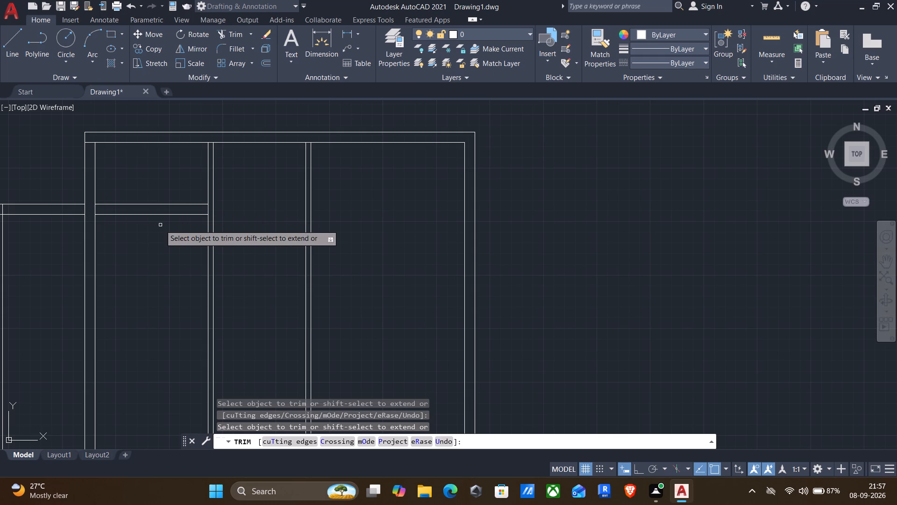
{"action": "left_click_drag", "start_coordinate": [161, 225], "coordinate": [166, 199]}
Trim the top inner wall line's stub at the upper-left corner and the vertical line crossing the stepped wall's thickness.
{"action": "scroll", "coordinate": [167, 199], "scroll_direction": "down", "scroll_amount": 1}
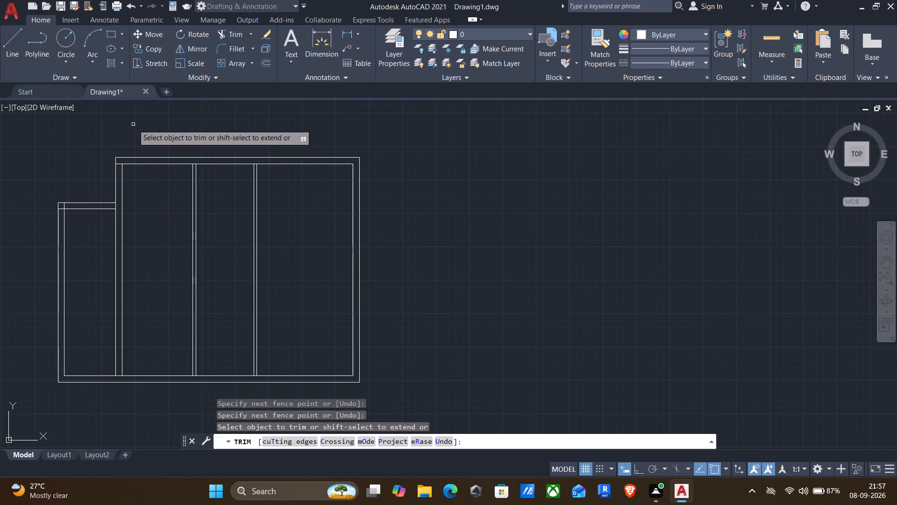
{"action": "scroll", "coordinate": [109, 164], "scroll_direction": "up", "scroll_amount": 2}
{"action": "left_click", "coordinate": [134, 165]}
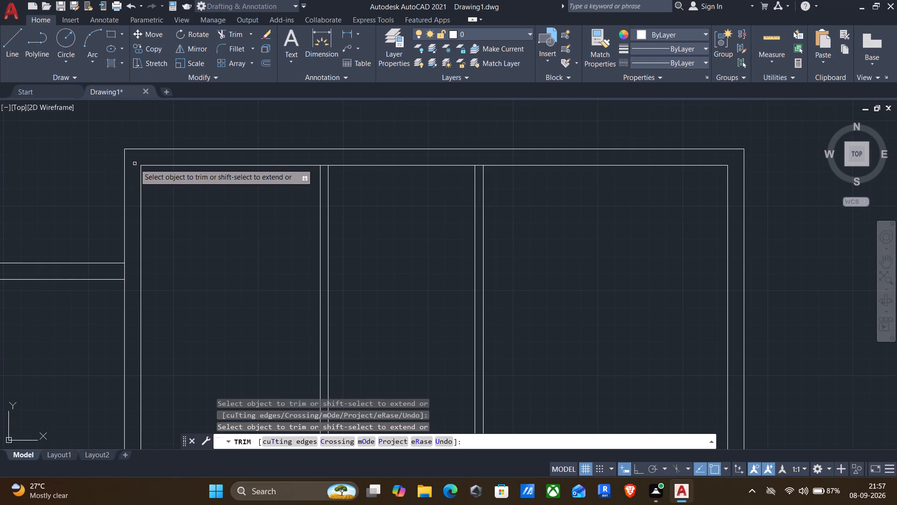
{"action": "left_click", "coordinate": [123, 268]}
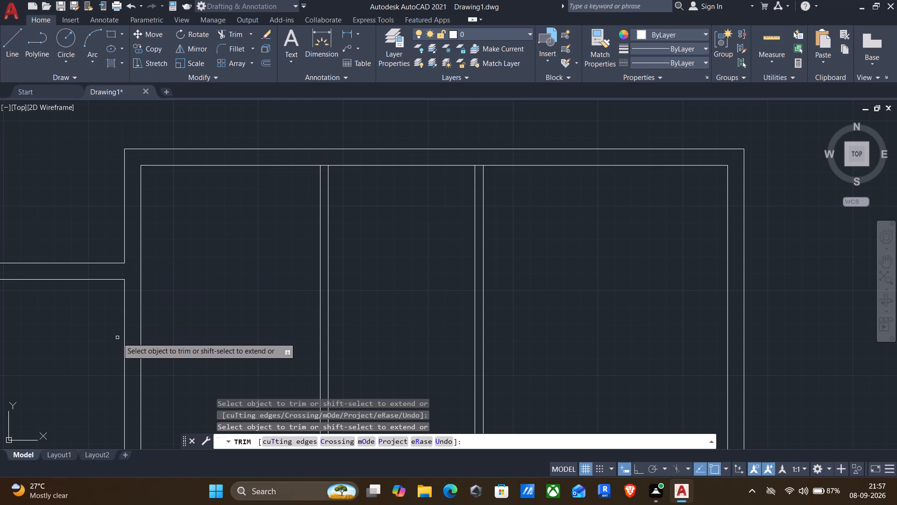
Measure the width of the leftmost bay.
{"action": "scroll", "coordinate": [117, 338], "scroll_direction": "down", "scroll_amount": 1}
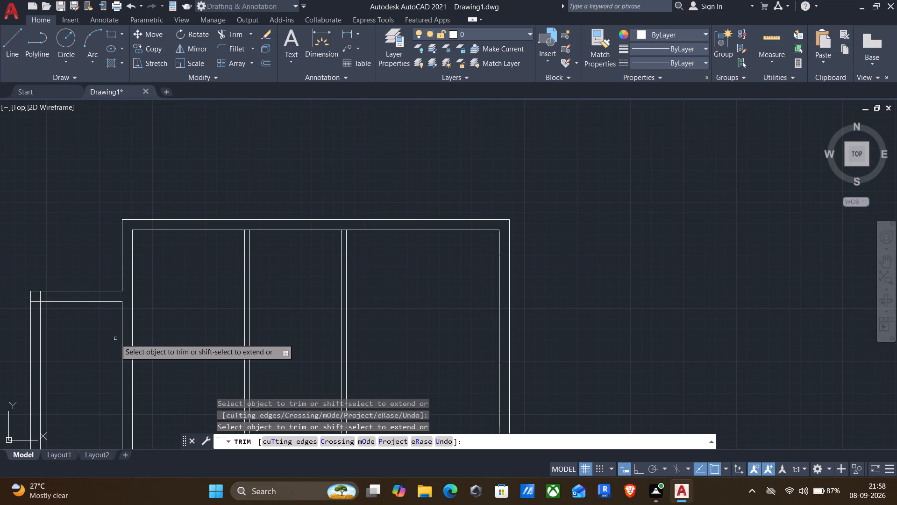
{"action": "left_click", "coordinate": [773, 36]}
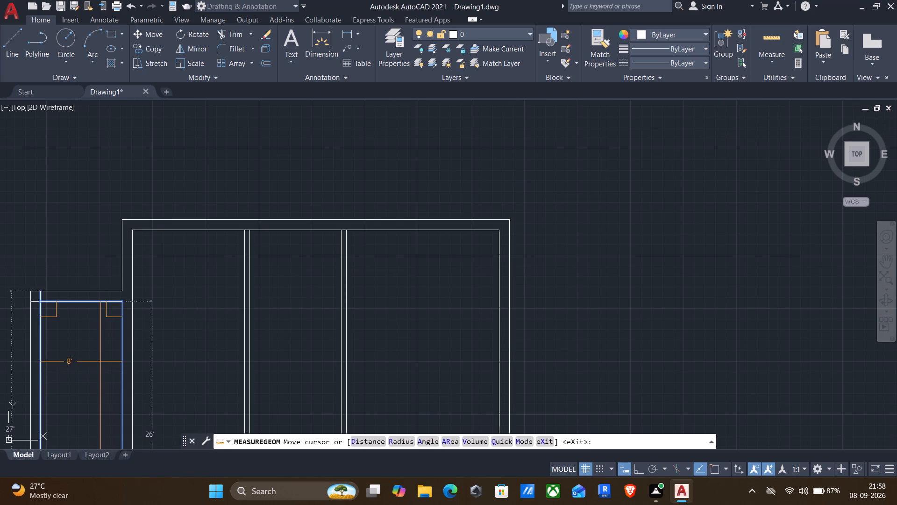
{"action": "key", "text": "Escape"}
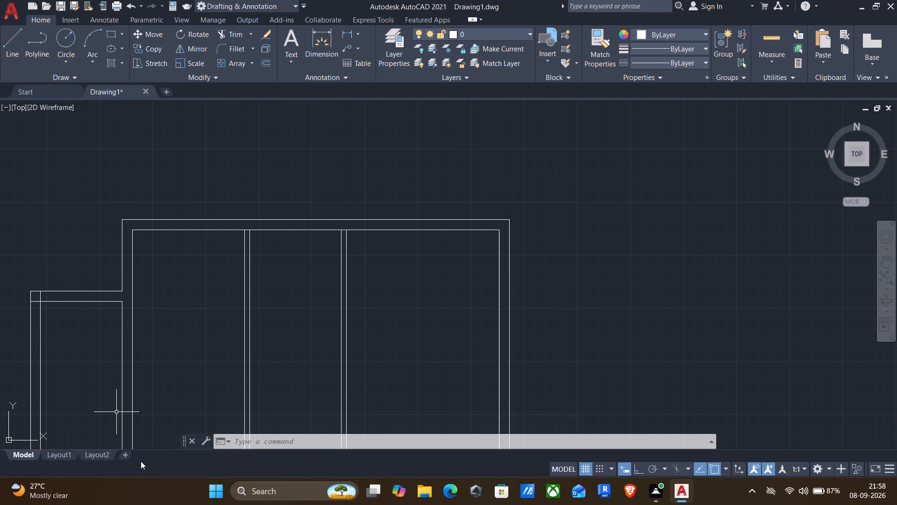
Offset the first vertical partition's left line 6" to the right, inside the partition.
{"action": "scroll", "coordinate": [143, 416], "scroll_direction": "down", "scroll_amount": 1}
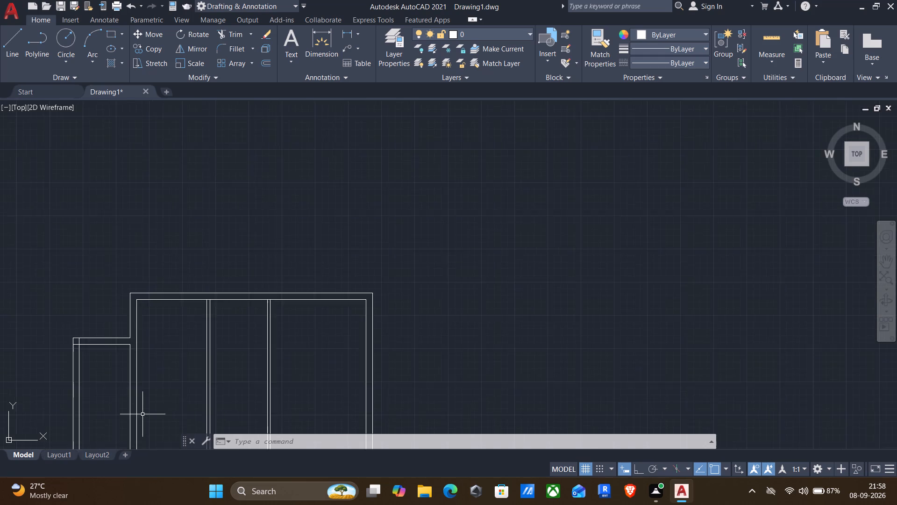
{"action": "scroll", "coordinate": [142, 413], "scroll_direction": "down", "scroll_amount": 1}
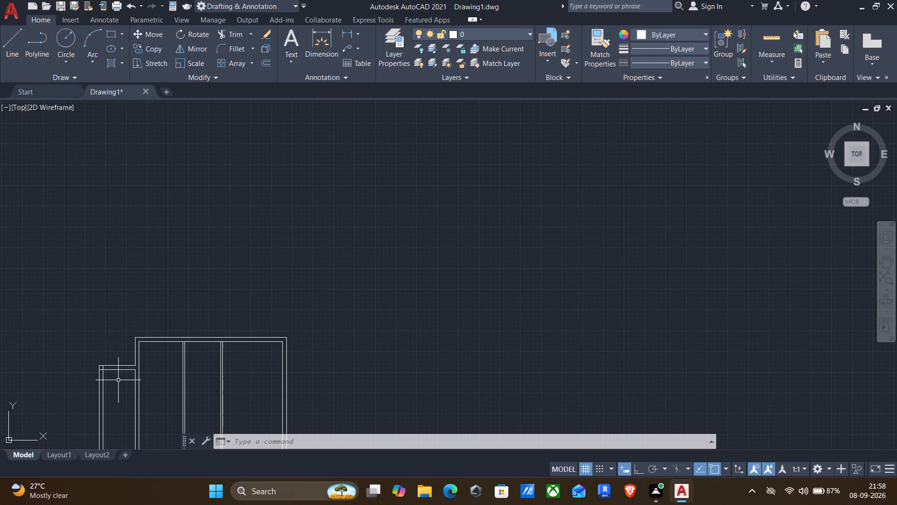
{"action": "middle_click_drag", "start_coordinate": [157, 352], "coordinate": [171, 340]}
{"action": "middle_click_drag", "start_coordinate": [183, 327], "coordinate": [290, 198]}
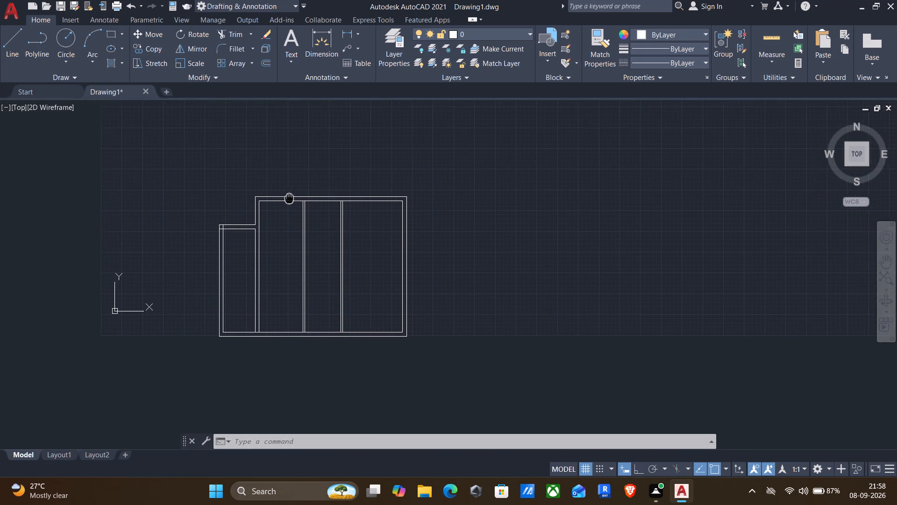
{"action": "middle_click_drag", "start_coordinate": [290, 198], "coordinate": [291, 198]}
{"action": "scroll", "coordinate": [253, 239], "scroll_direction": "up", "scroll_amount": 2}
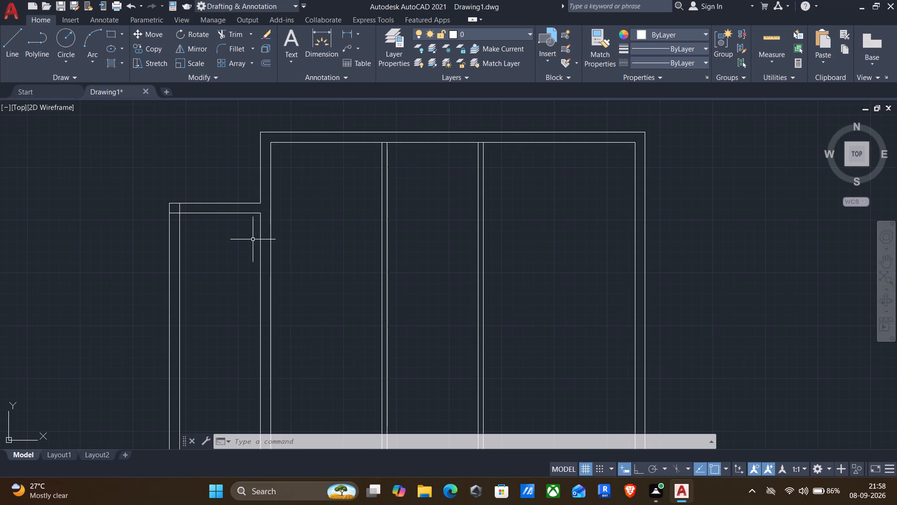
{"action": "key", "text": "o"}
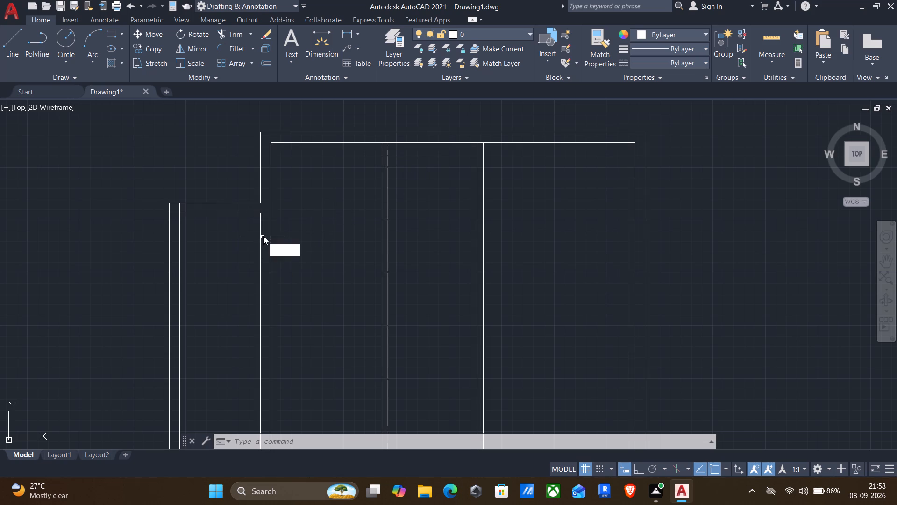
{"action": "key", "text": "Return"}
{"action": "left_click", "coordinate": [263, 236]}
{"action": "left_click", "coordinate": [273, 234]}
{"action": "left_click", "coordinate": [258, 241]}
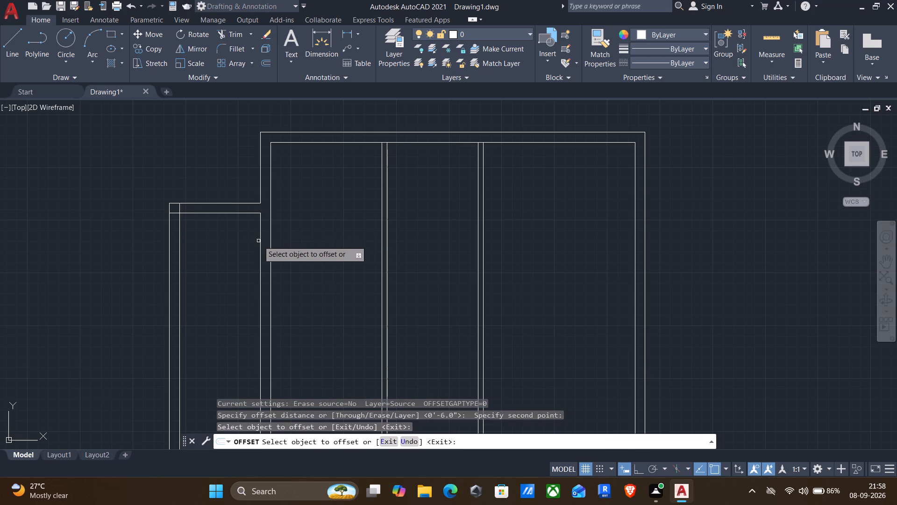
{"action": "left_click", "coordinate": [262, 240]}
{"action": "key", "text": "6"}
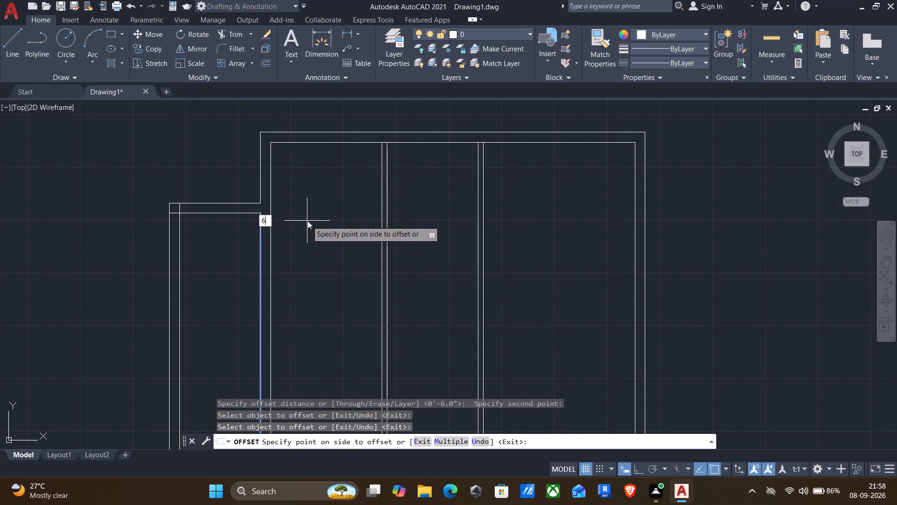
{"action": "key", "text": "shift+quotedbl"}
{"action": "key", "text": "Return"}
{"action": "key", "text": "Escape"}
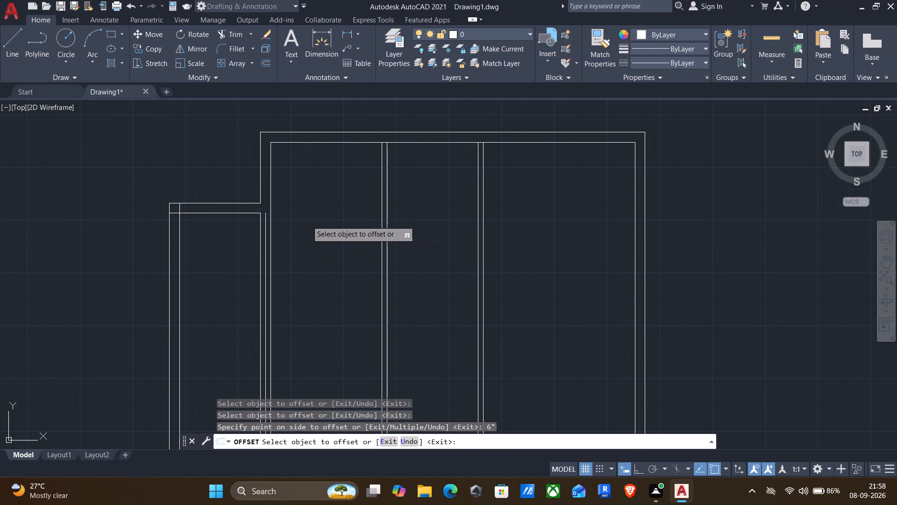
Fillet the offset partition line to the stepped wall's inner horizontal line and erase the partition's original left line.
{"action": "key", "text": "f"}
{"action": "key", "text": "Return"}
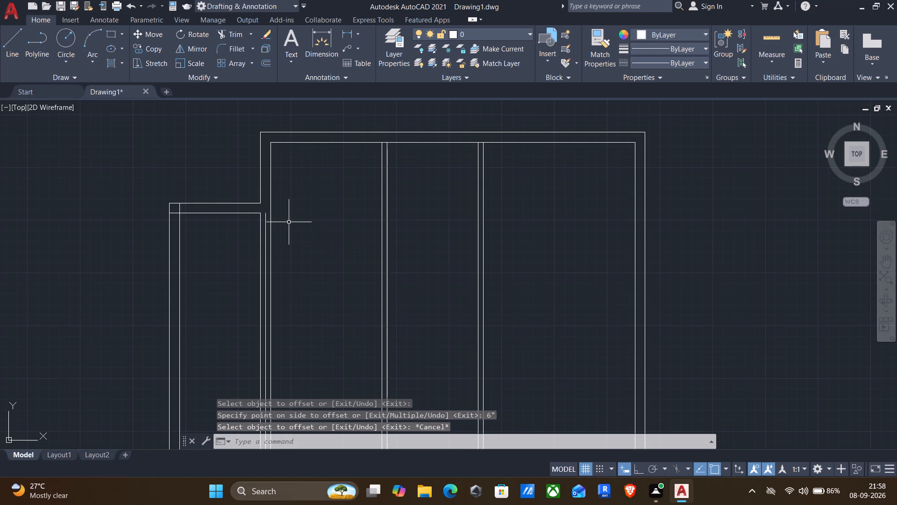
{"action": "left_click", "coordinate": [266, 259]}
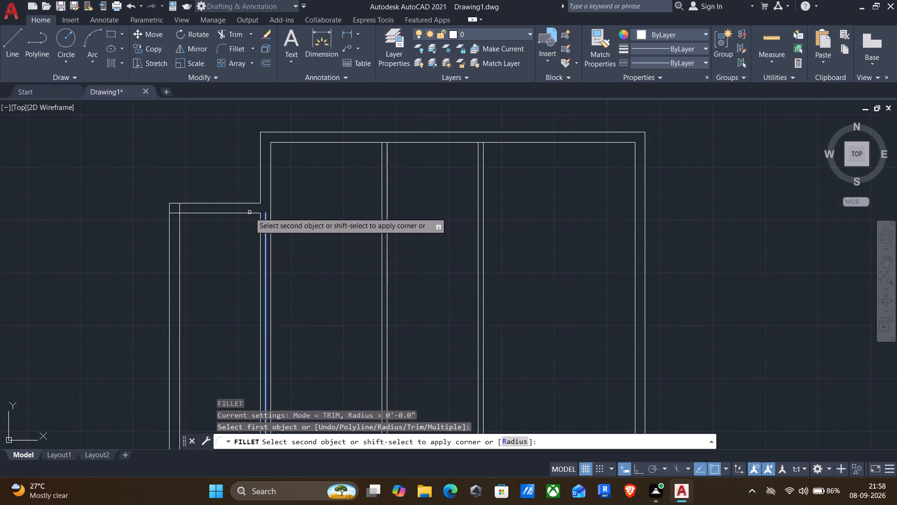
{"action": "left_click", "coordinate": [249, 212]}
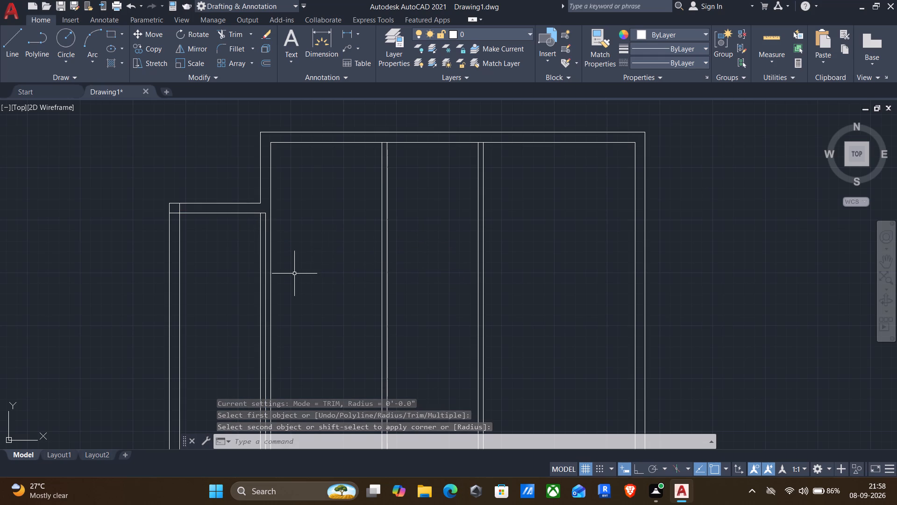
{"action": "left_click", "coordinate": [260, 291]}
{"action": "key", "text": "Delete"}
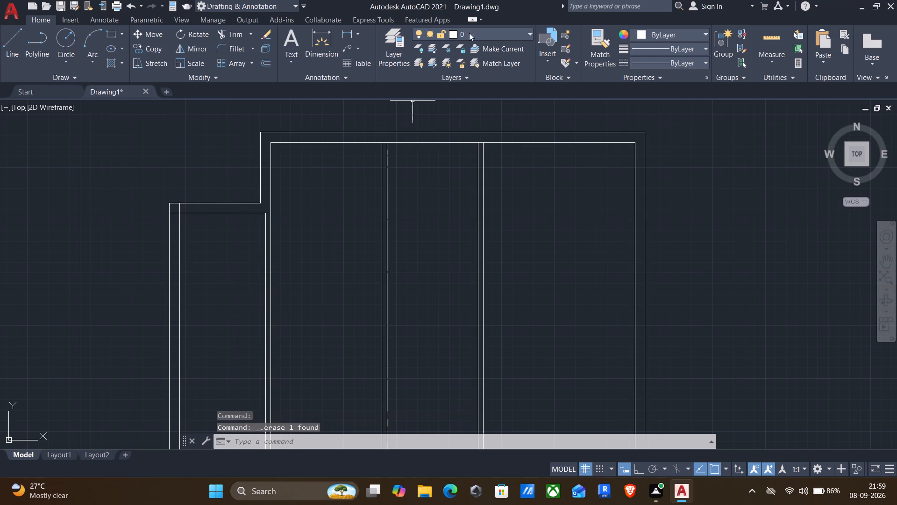
Measure the width of the leftmost bay up to the thinned first partition.
{"action": "left_click", "coordinate": [766, 30]}
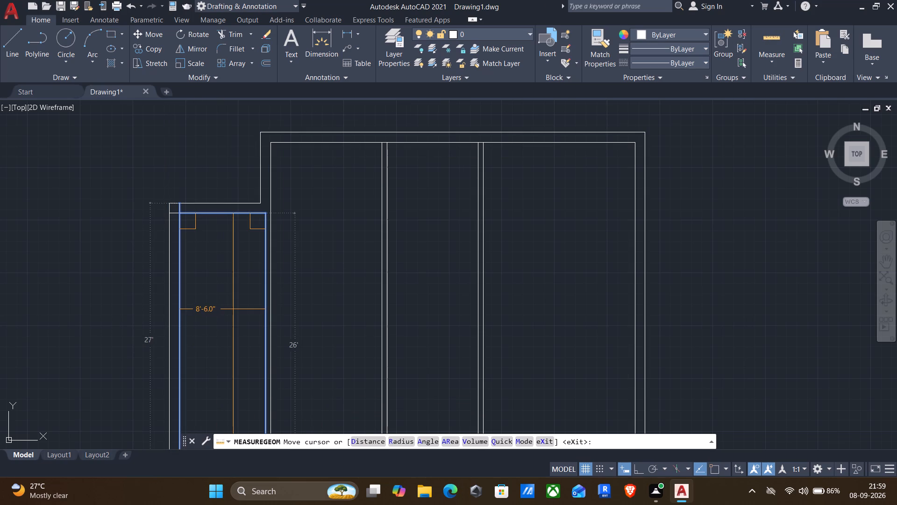
{"action": "key", "text": "Escape"}
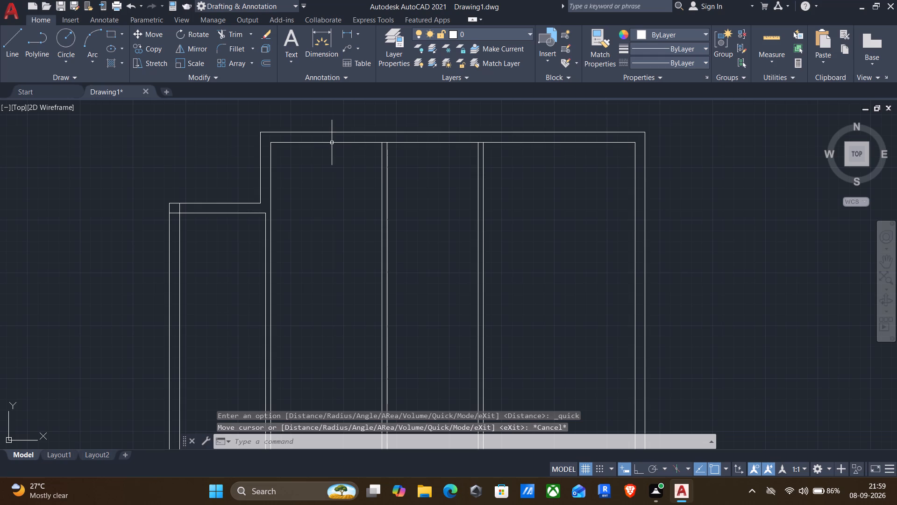
Trim the top inner wall line where it crosses between the lines of the second and third vertical partitions.
{"action": "type", "text": "tr"}
{"action": "key", "text": "Return"}
{"action": "scroll", "coordinate": [372, 143], "scroll_direction": "up", "scroll_amount": 3}
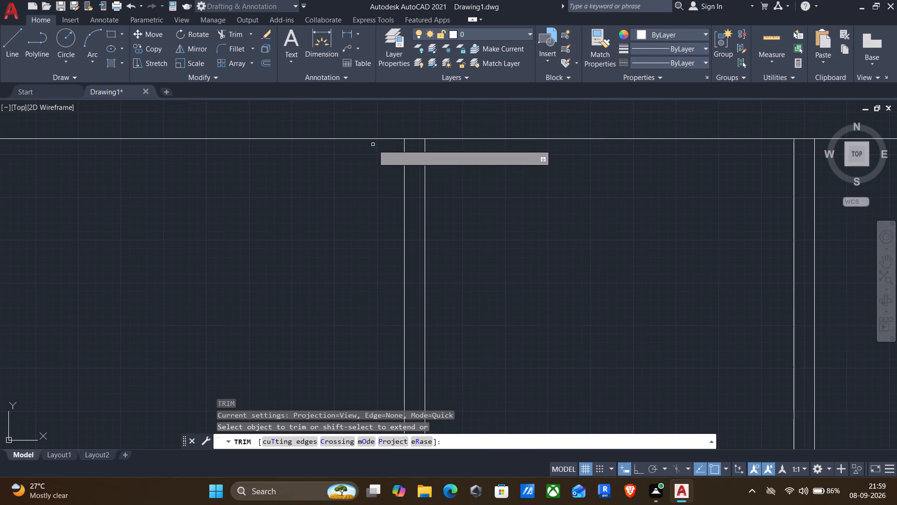
{"action": "left_click_drag", "start_coordinate": [414, 148], "coordinate": [420, 124]}
{"action": "scroll", "coordinate": [463, 144], "scroll_direction": "down", "scroll_amount": 2}
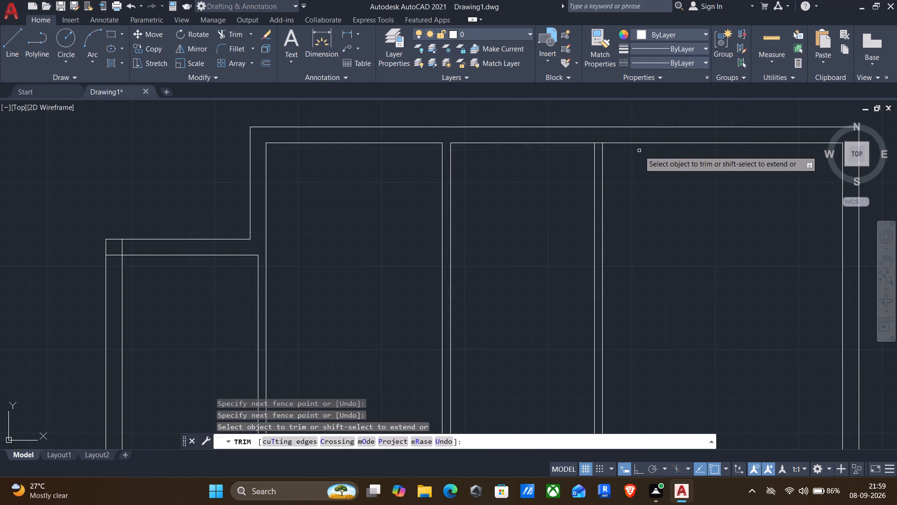
{"action": "scroll", "coordinate": [623, 141], "scroll_direction": "up", "scroll_amount": 2}
{"action": "left_click_drag", "start_coordinate": [559, 134], "coordinate": [564, 156]}
{"action": "scroll", "coordinate": [564, 157], "scroll_direction": "down", "scroll_amount": 3}
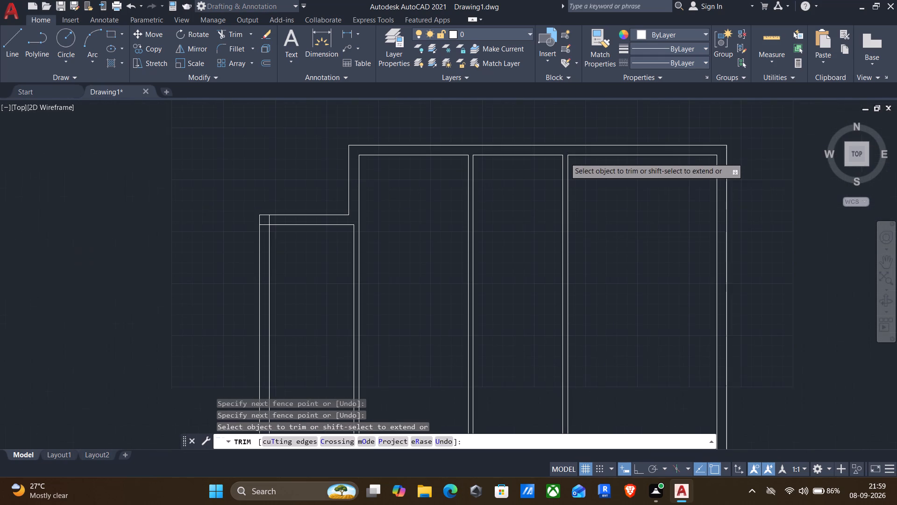
{"action": "key", "text": "Escape"}
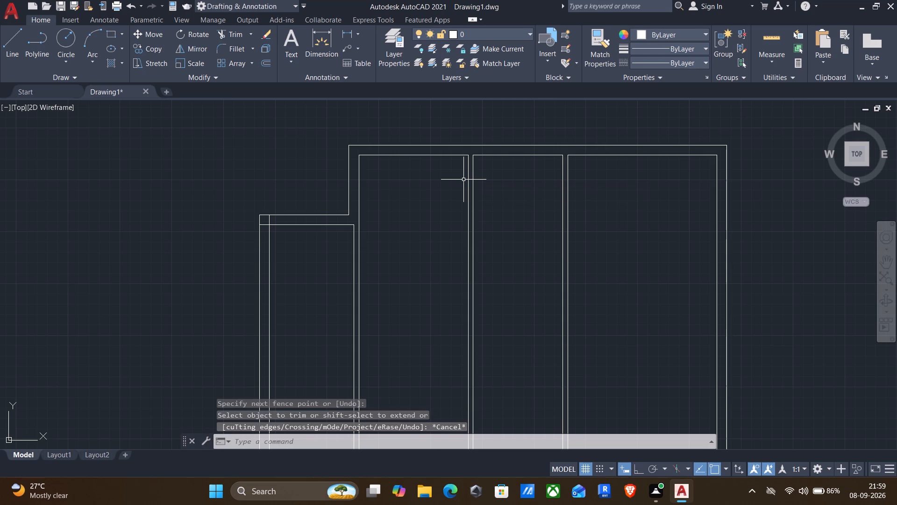
Offset the top inner wall line of the bay between the first and second partitions 24'6" downward.
{"action": "key", "text": "o"}
{"action": "key", "text": "Return"}
{"action": "left_click", "coordinate": [433, 158]}
{"action": "left_click_drag", "start_coordinate": [417, 241], "coordinate": [419, 235]}
{"action": "left_click", "coordinate": [437, 154]}
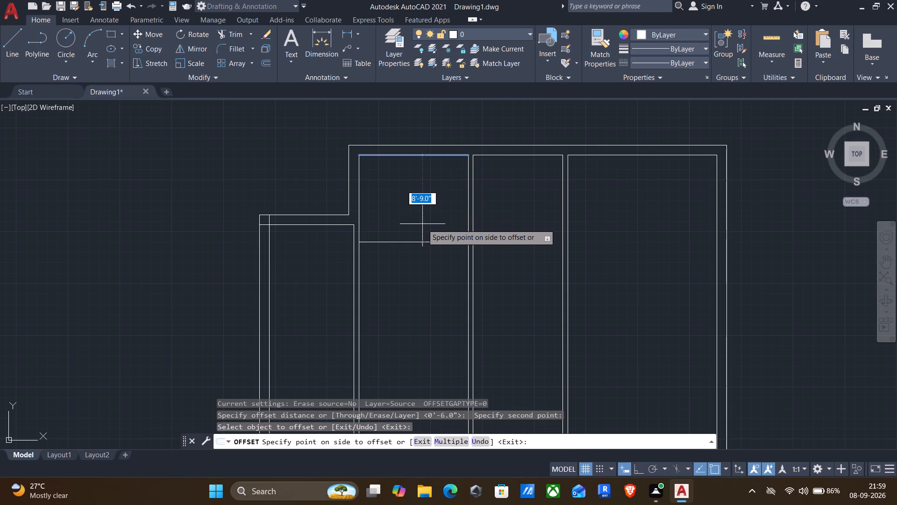
{"action": "type", "text": "24"}
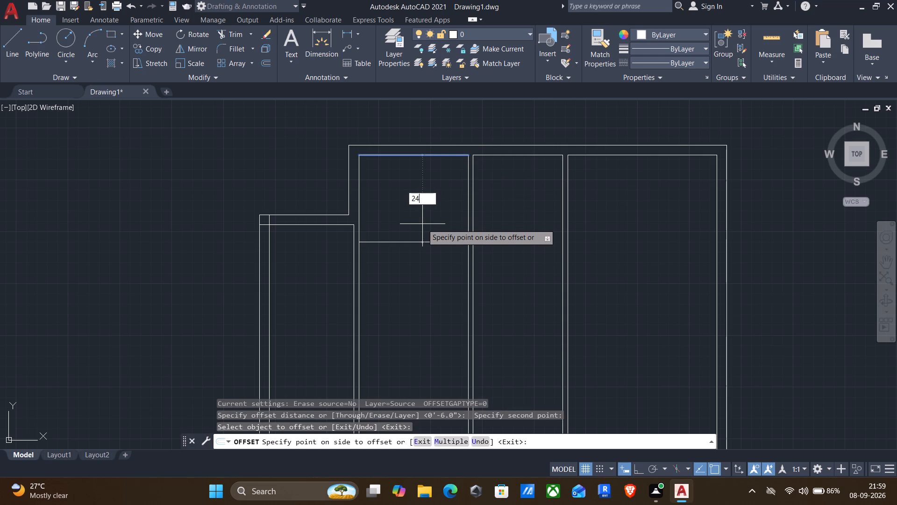
{"action": "type", "text": "'6\""}
{"action": "key", "text": "Return"}
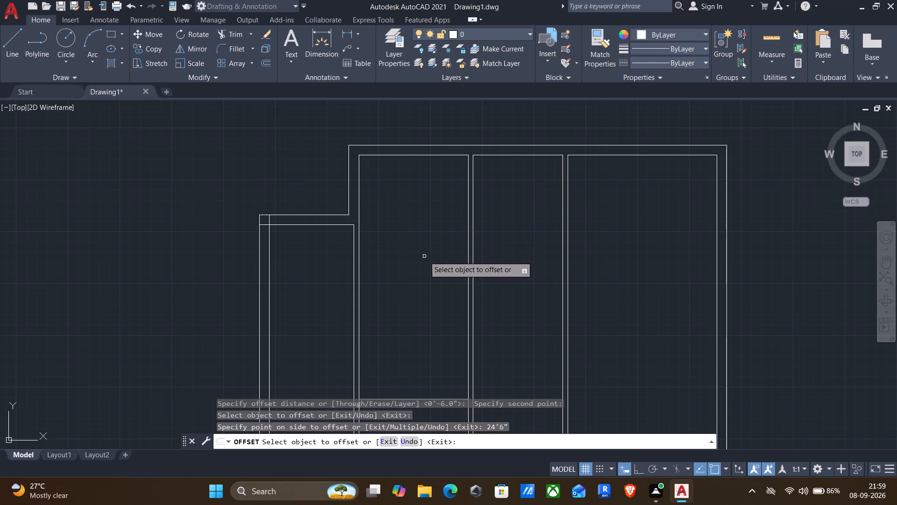
Add a 6" thick horizontal partition between the second and third partitions by offsetting that bay's top inner wall line 9' downward.
{"action": "scroll", "coordinate": [424, 258], "scroll_direction": "down", "scroll_amount": 2}
{"action": "scroll", "coordinate": [416, 296], "scroll_direction": "down", "scroll_amount": 1}
{"action": "middle_click_drag", "start_coordinate": [416, 296], "coordinate": [437, 213]}
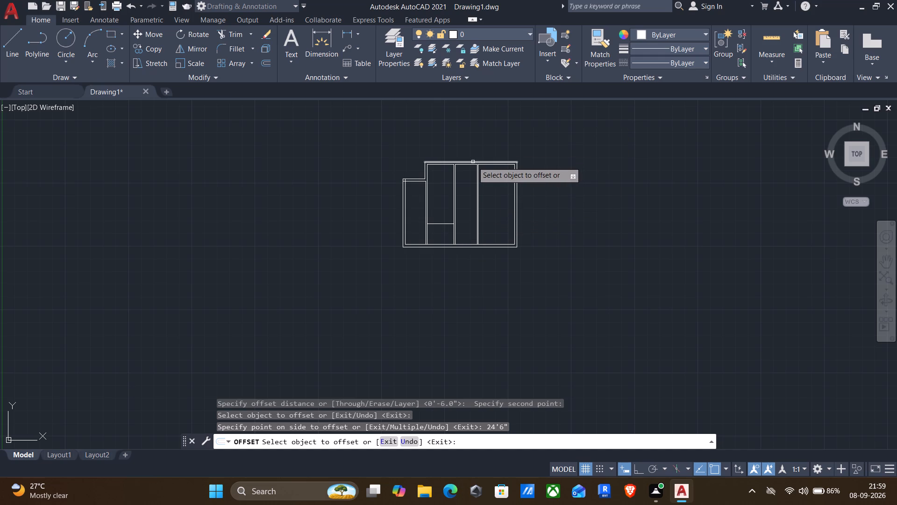
{"action": "scroll", "coordinate": [472, 162], "scroll_direction": "up", "scroll_amount": 2}
{"action": "left_click", "coordinate": [457, 167]}
{"action": "type", "text": "9'"}
{"action": "key", "text": "Return"}
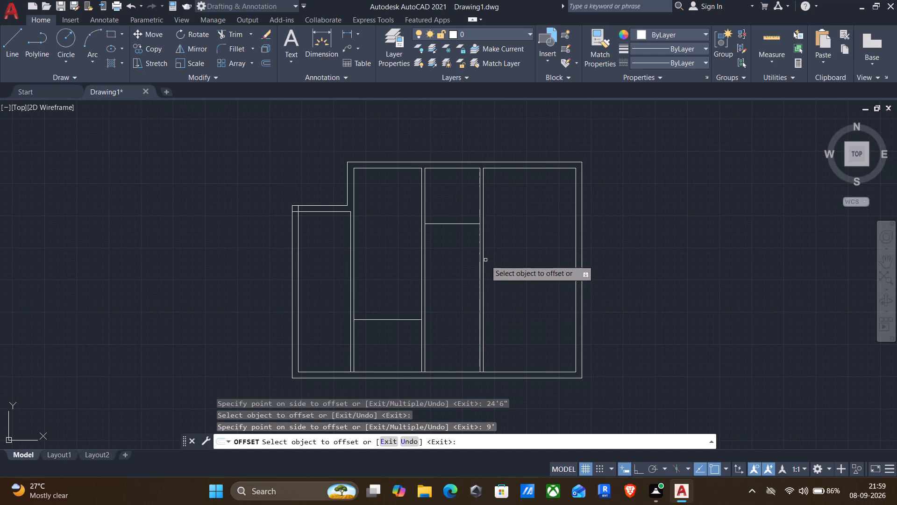
{"action": "left_click", "coordinate": [447, 225]}
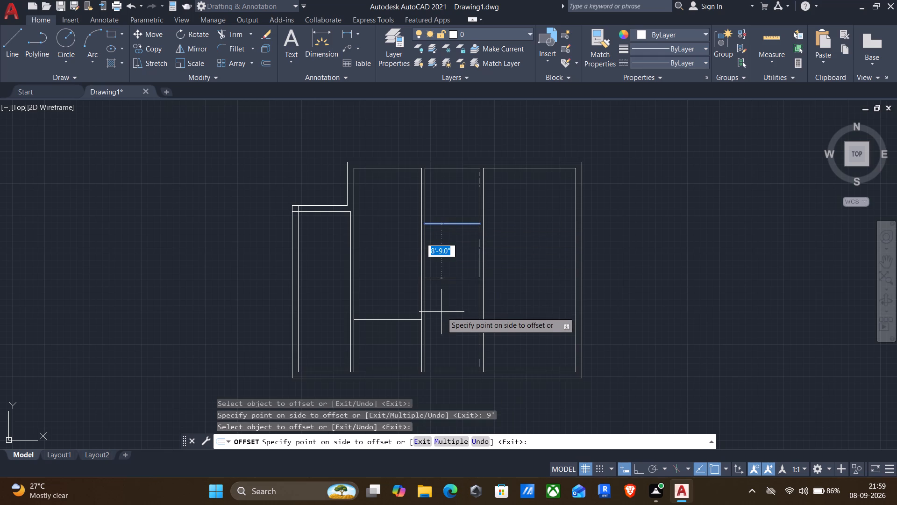
{"action": "type", "text": "6\""}
{"action": "key", "text": "Return"}
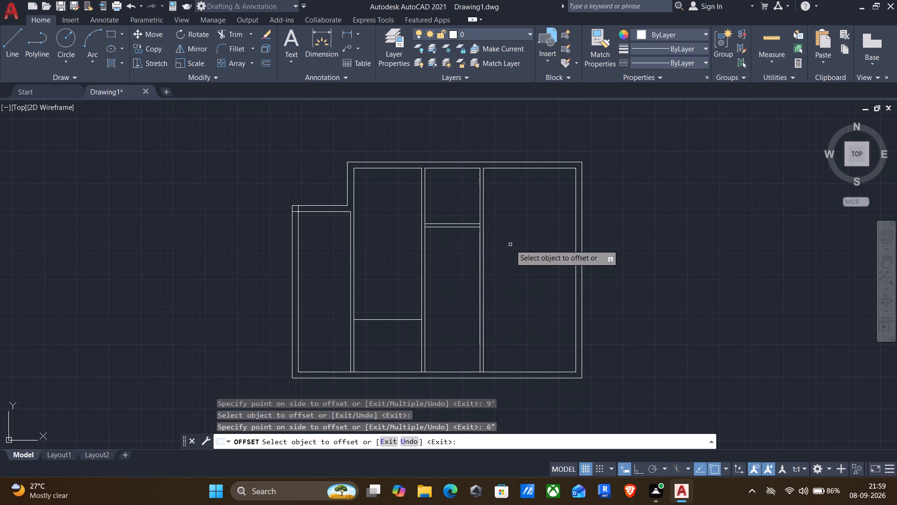
Add a 6" thick horizontal partition in the rightmost bay by offsetting that bay's top inner wall line 16'6" downward.
{"action": "left_click", "coordinate": [534, 169]}
{"action": "key", "text": "1"}
{"action": "key", "text": "6"}
{"action": "key", "text": "apostrophe"}
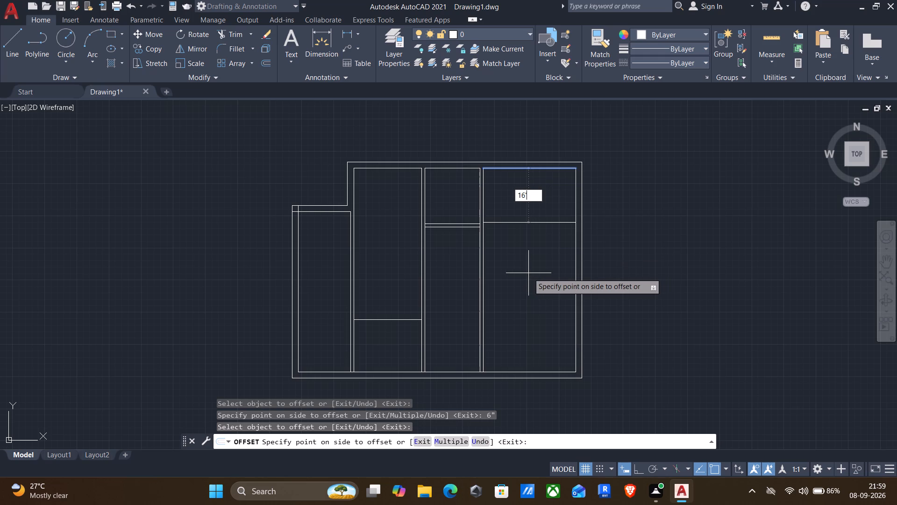
{"action": "key", "text": "6"}
{"action": "key", "text": "shift+quotedbl"}
{"action": "key", "text": "Return"}
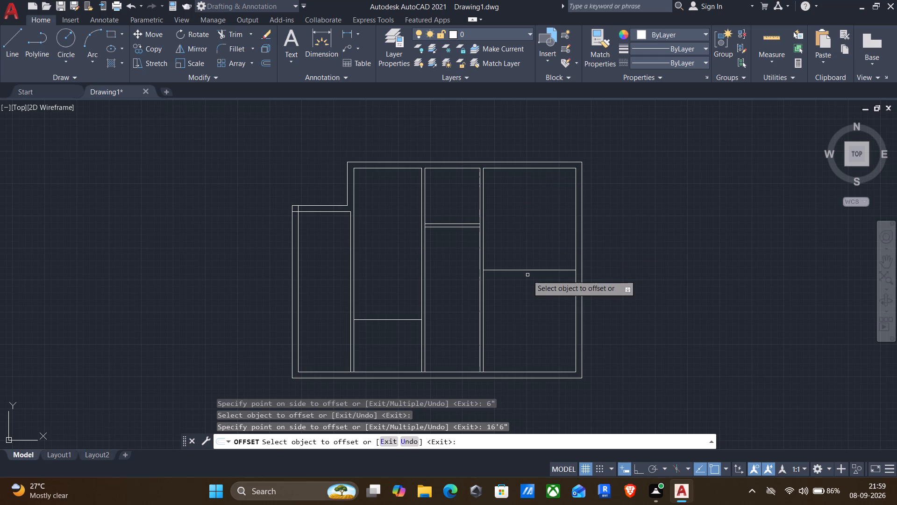
{"action": "left_click", "coordinate": [509, 270]}
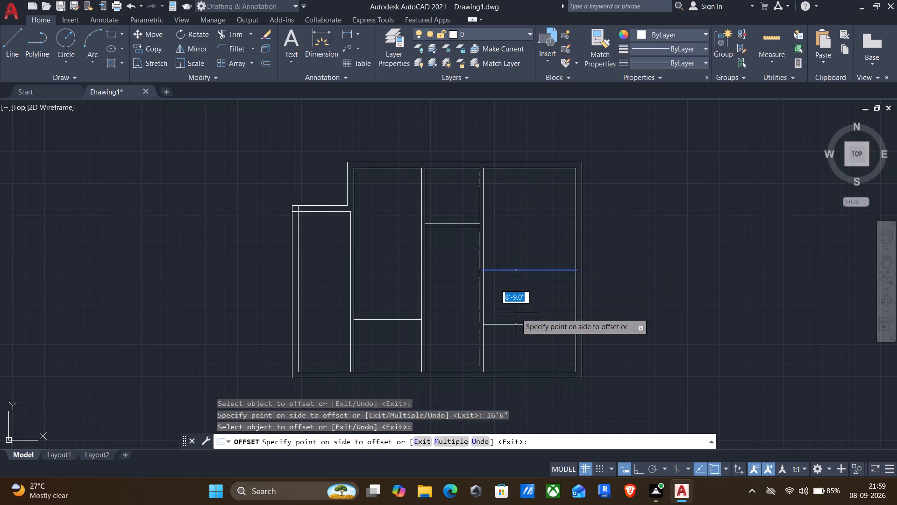
{"action": "key", "text": "6"}
{"action": "key", "text": "shift+quotedbl"}
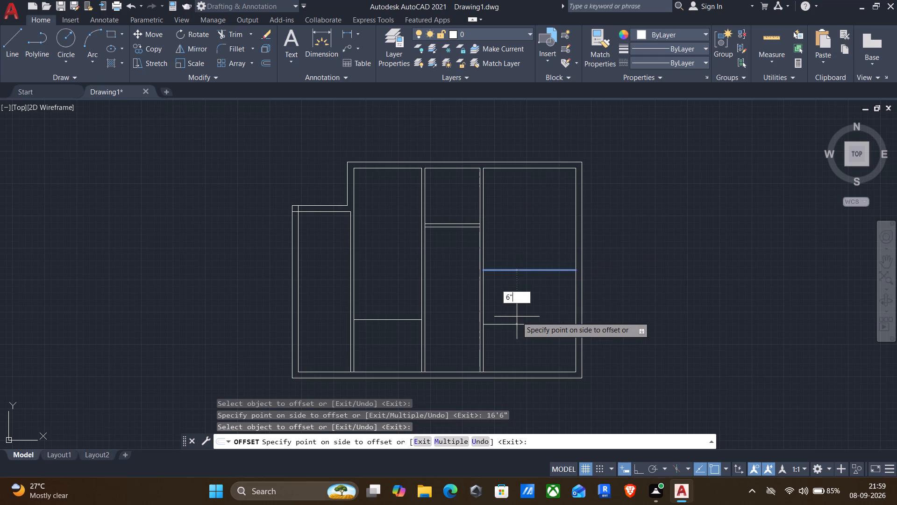
{"action": "key", "text": "Return"}
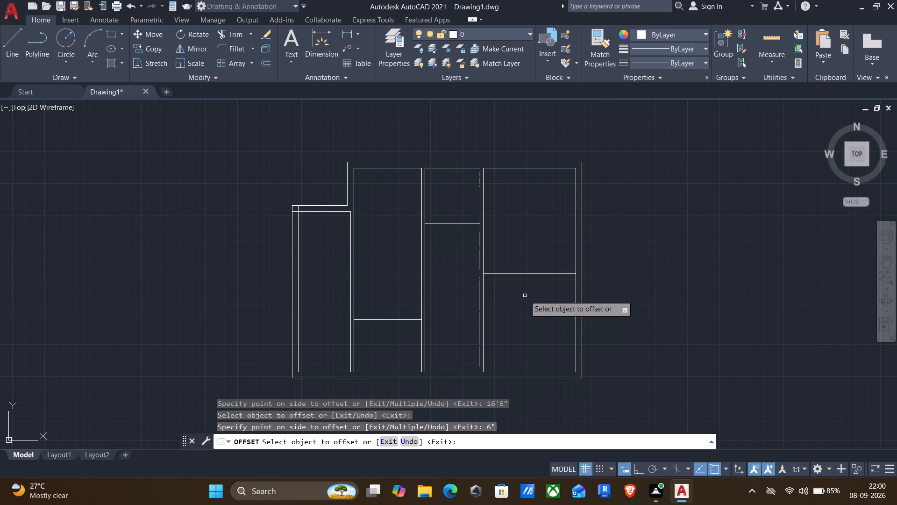
Add a second 6" thick horizontal partition in the rightmost bay, 8'6" below the first one's lower line.
{"action": "middle_click_drag", "start_coordinate": [534, 292], "coordinate": [553, 246]}
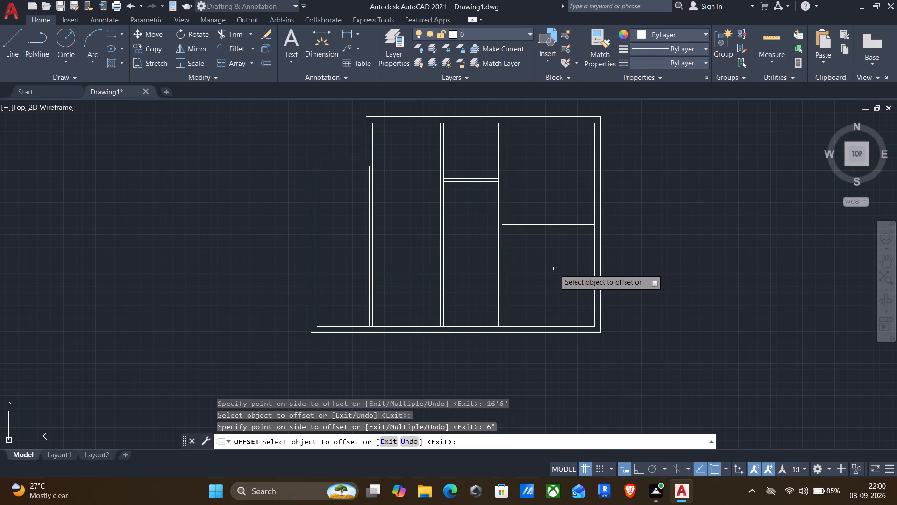
{"action": "left_click", "coordinate": [557, 228]}
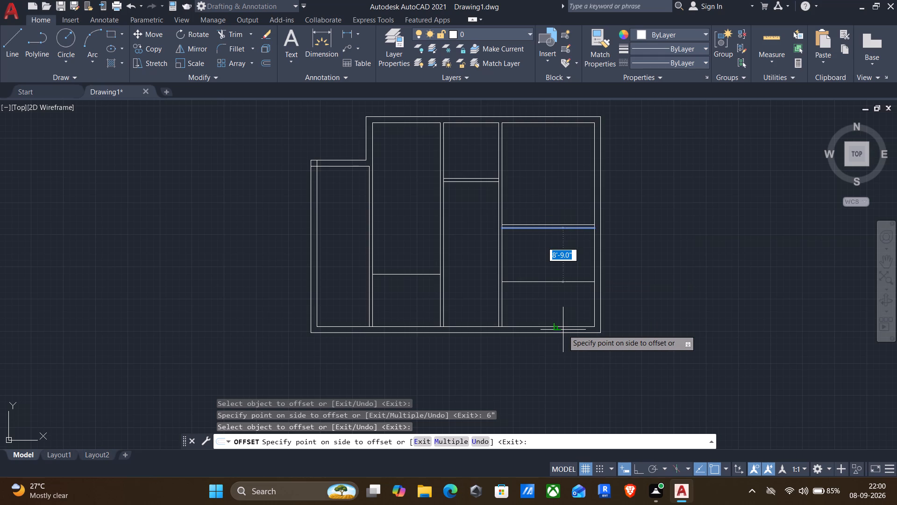
{"action": "key", "text": "8"}
{"action": "key", "text": "apostrophe"}
{"action": "key", "text": "6"}
{"action": "key", "text": "shift+quotedbl"}
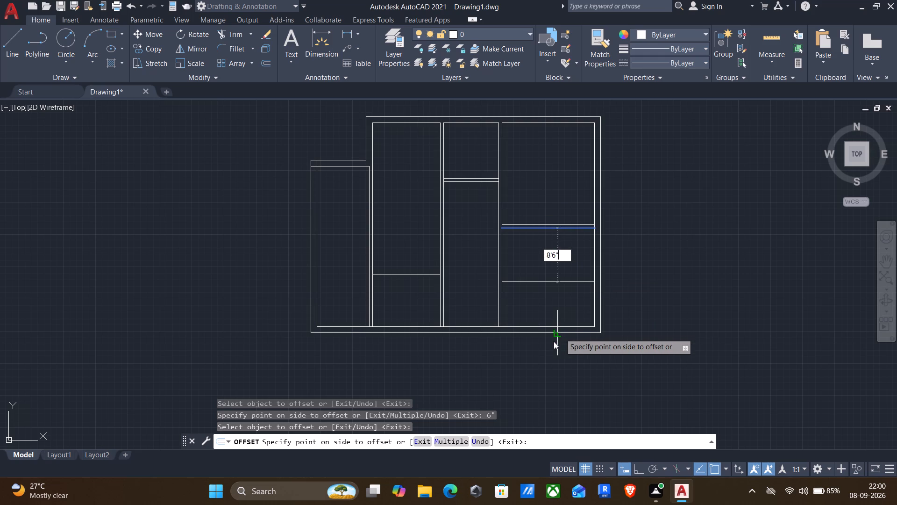
{"action": "key", "text": "Return"}
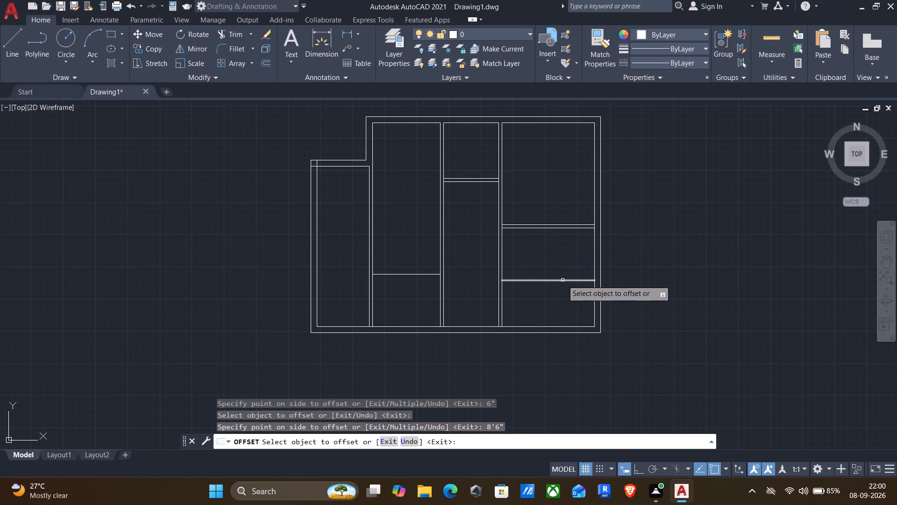
{"action": "left_click", "coordinate": [562, 280]}
{"action": "key", "text": "6"}
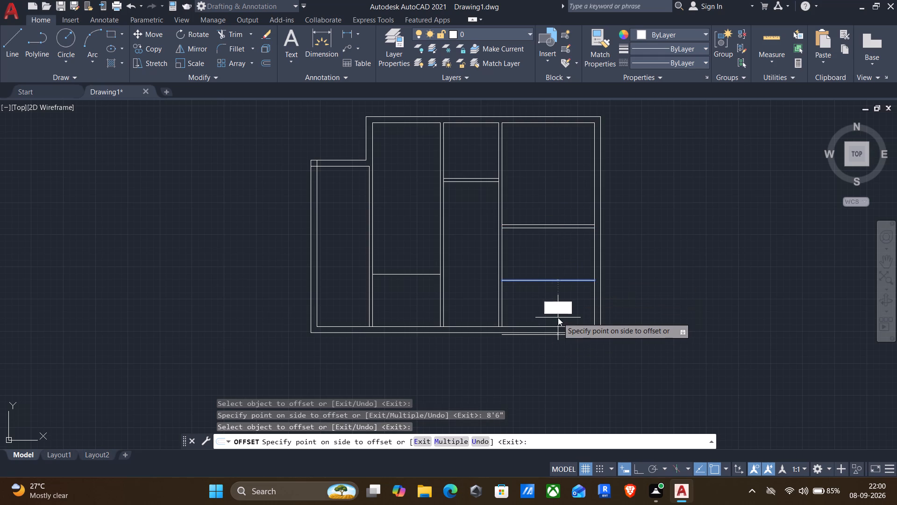
{"action": "key", "text": "shift+quotedbl"}
{"action": "key", "text": "Return"}
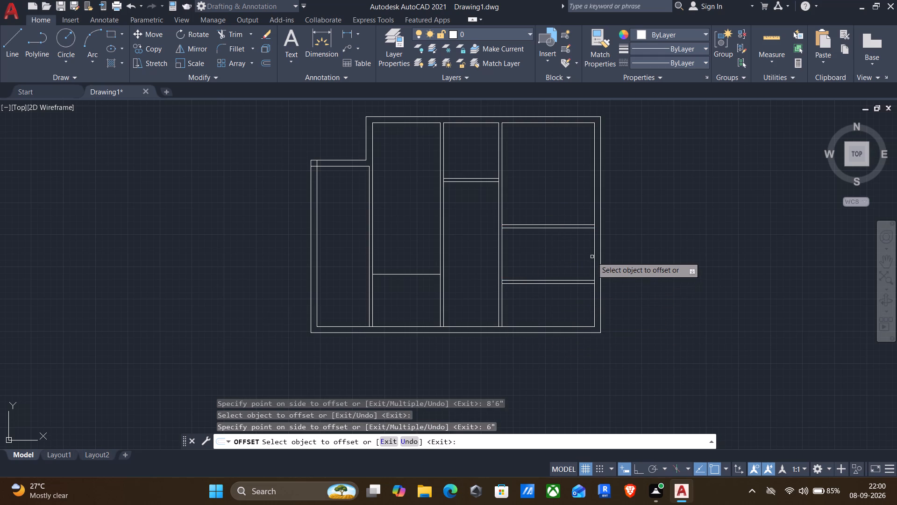
Add a 6" thick vertical partition in the rightmost bay by offsetting the right inner wall line 6' to the left.
{"action": "left_click", "coordinate": [594, 256]}
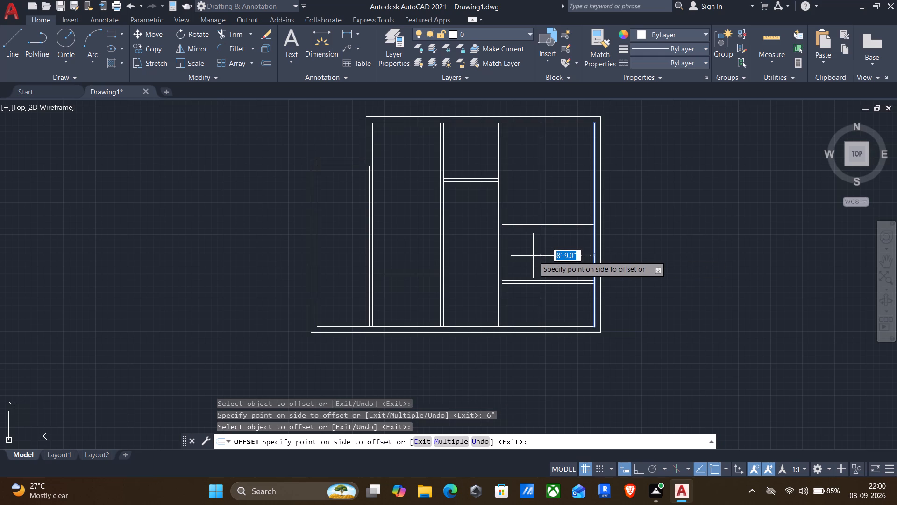
{"action": "type", "text": "6'"}
{"action": "key", "text": "Return"}
{"action": "left_click", "coordinate": [558, 252]}
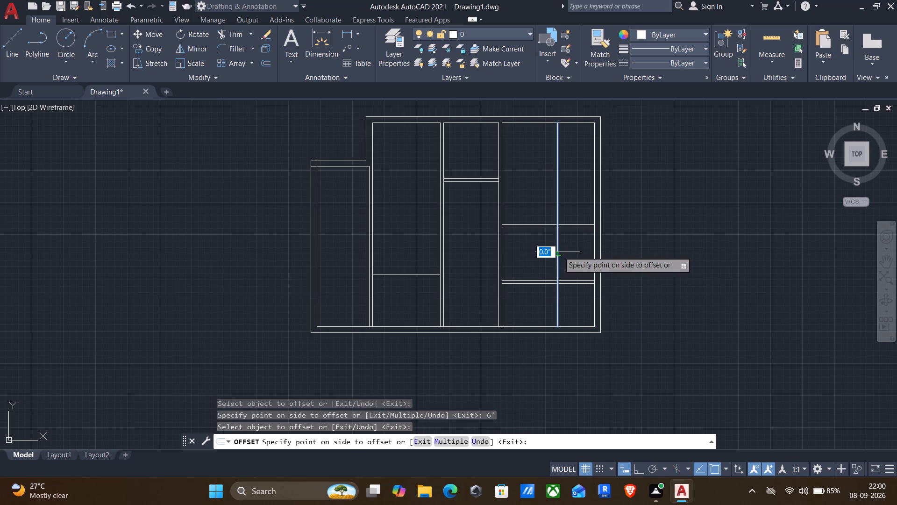
{"action": "key", "text": "6"}
{"action": "key", "text": "shift+quotedbl"}
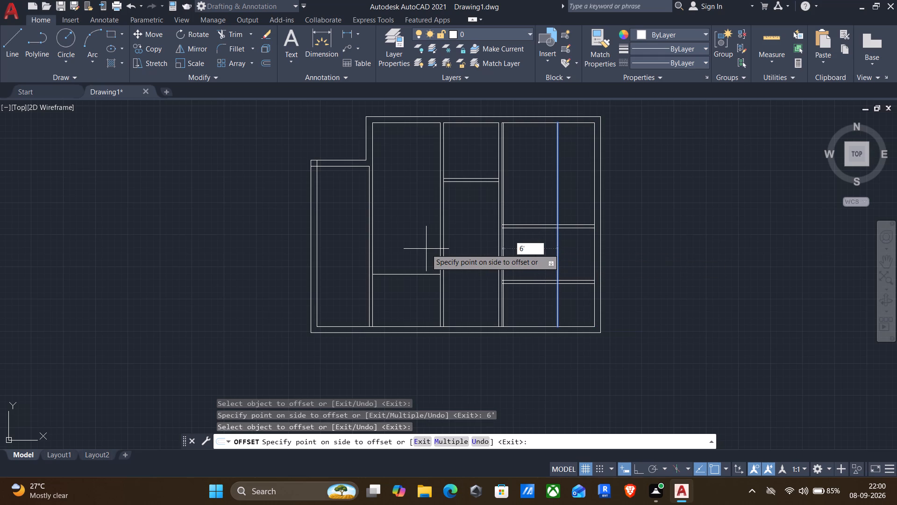
{"action": "key", "text": "Return"}
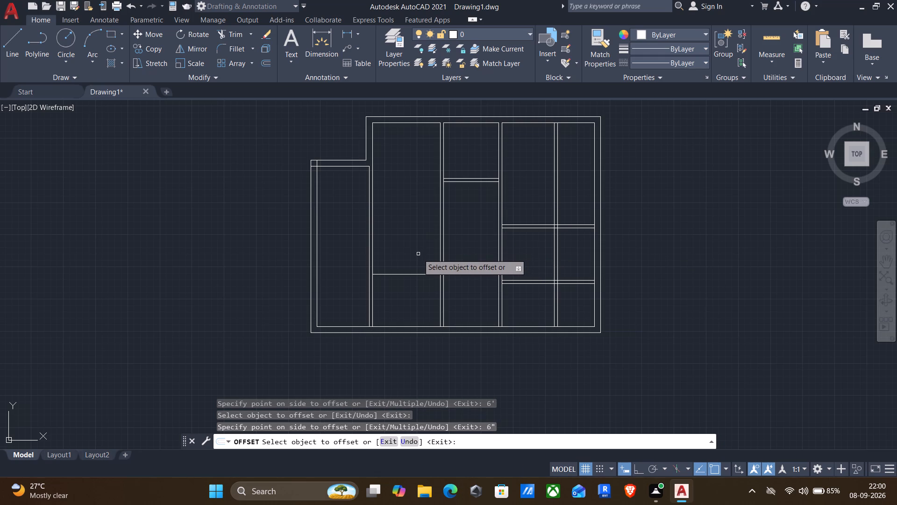
Measure the spaces on both sides of the new vertical partition between the two horizontal partitions.
{"action": "left_click", "coordinate": [769, 43]}
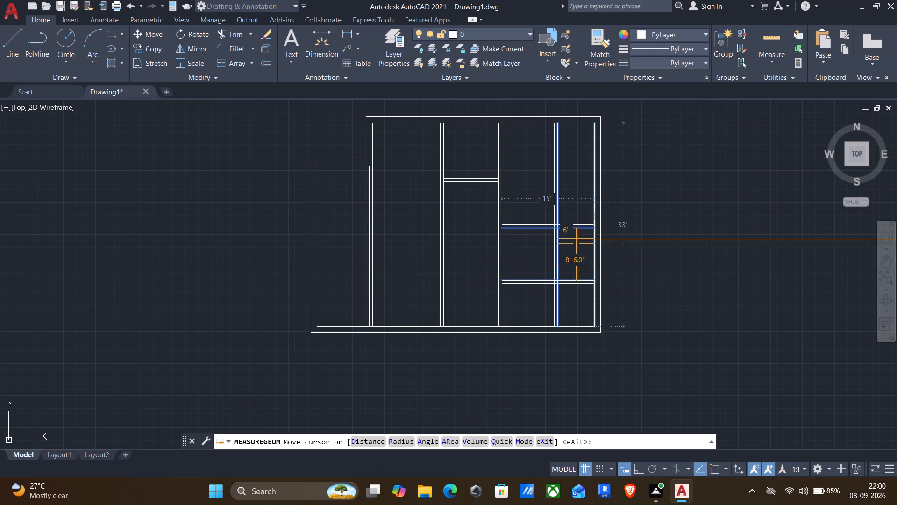
{"action": "scroll", "coordinate": [543, 253], "scroll_direction": "up", "scroll_amount": 3}
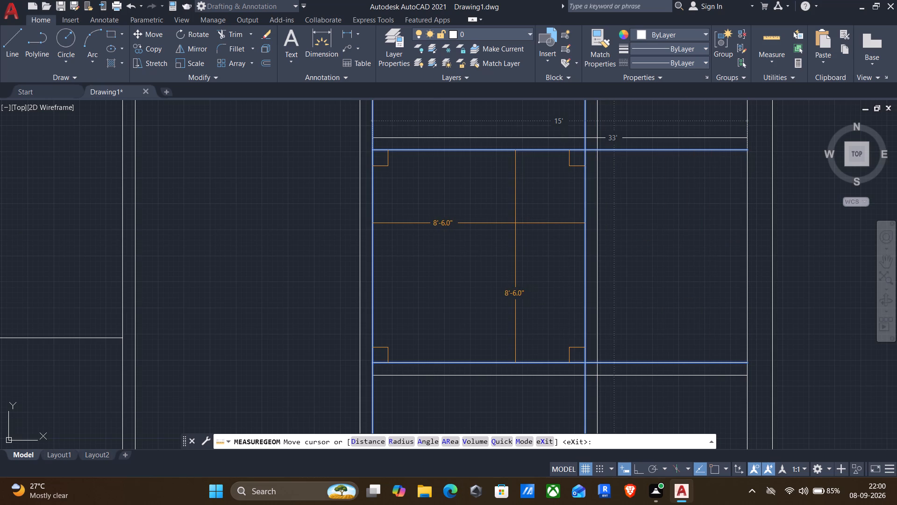
{"action": "scroll", "coordinate": [515, 223], "scroll_direction": "down", "scroll_amount": 1}
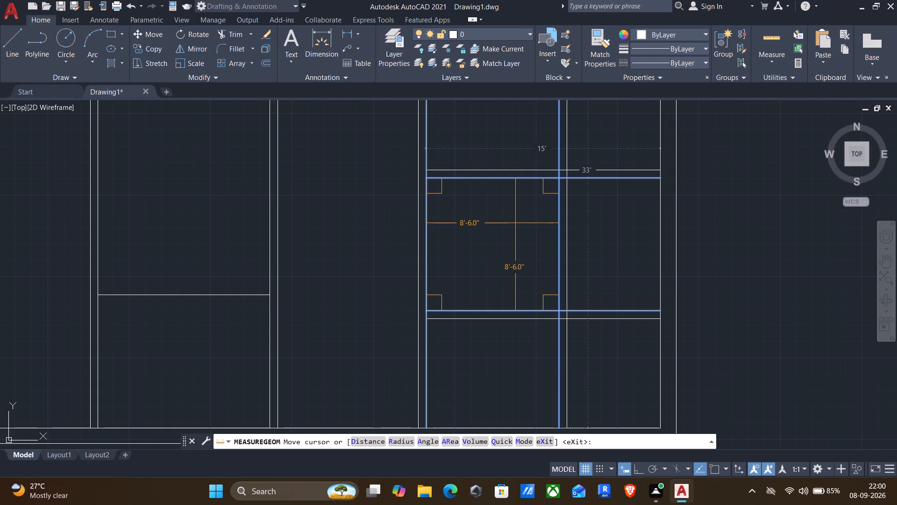
{"action": "key", "text": "Escape"}
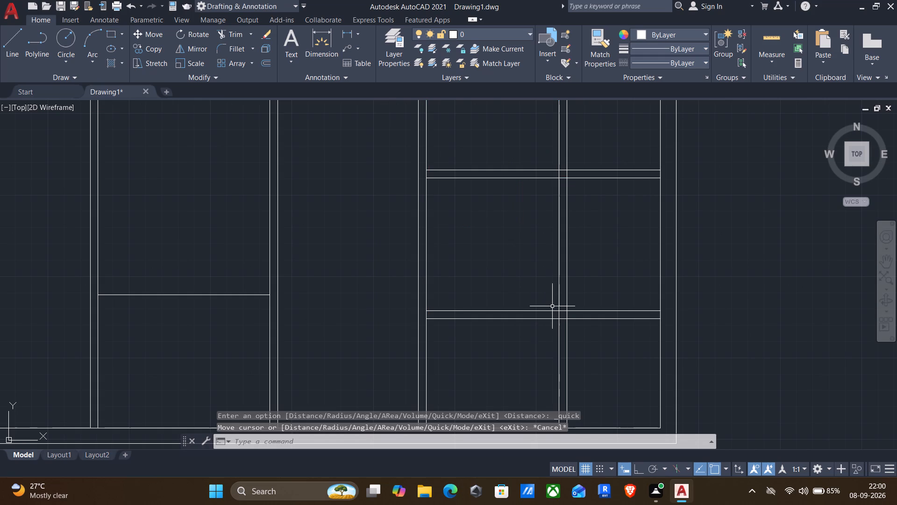
Trim the lower horizontal partition where it crosses the new vertical partition and delete its two lines left of that partition.
{"action": "key", "text": "t"}
{"action": "key", "text": "r"}
{"action": "key", "text": "Return"}
{"action": "scroll", "coordinate": [556, 311], "scroll_direction": "up", "scroll_amount": 2}
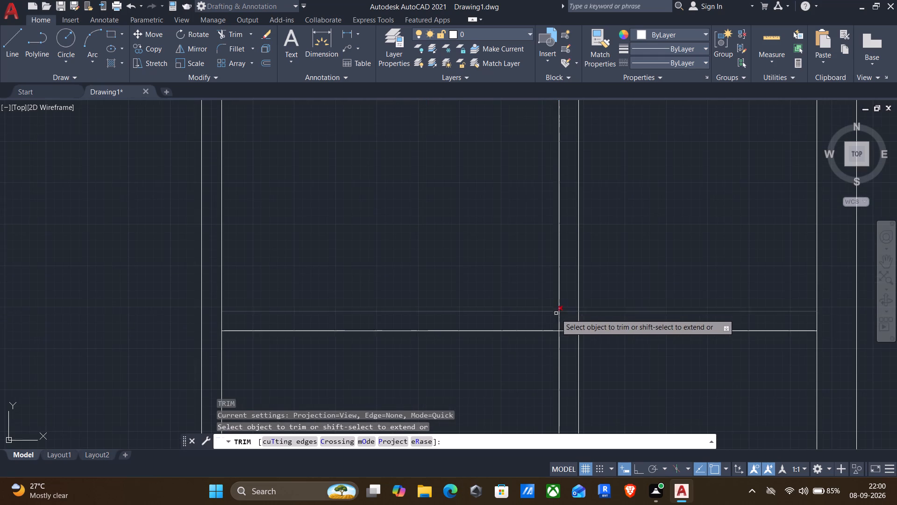
{"action": "left_click_drag", "start_coordinate": [573, 305], "coordinate": [568, 338]}
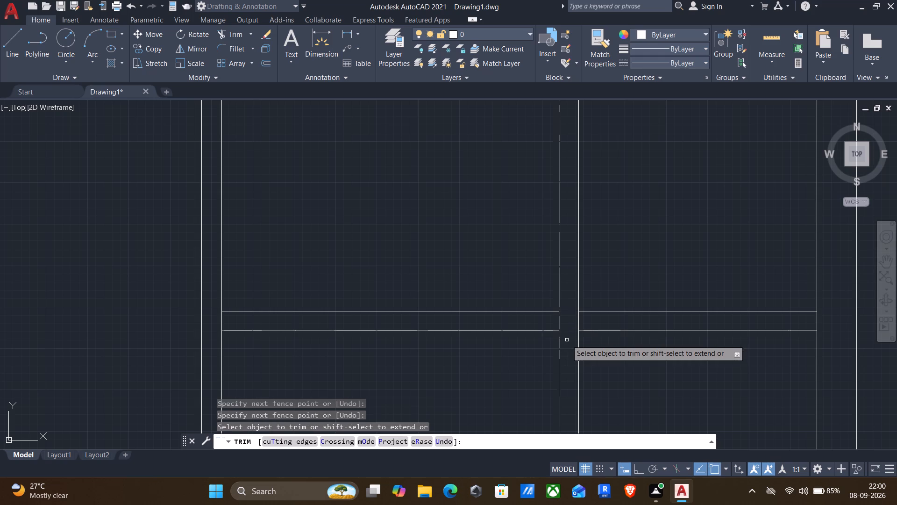
{"action": "key", "text": "Escape"}
{"action": "left_click", "coordinate": [508, 361]}
{"action": "left_click", "coordinate": [473, 275]}
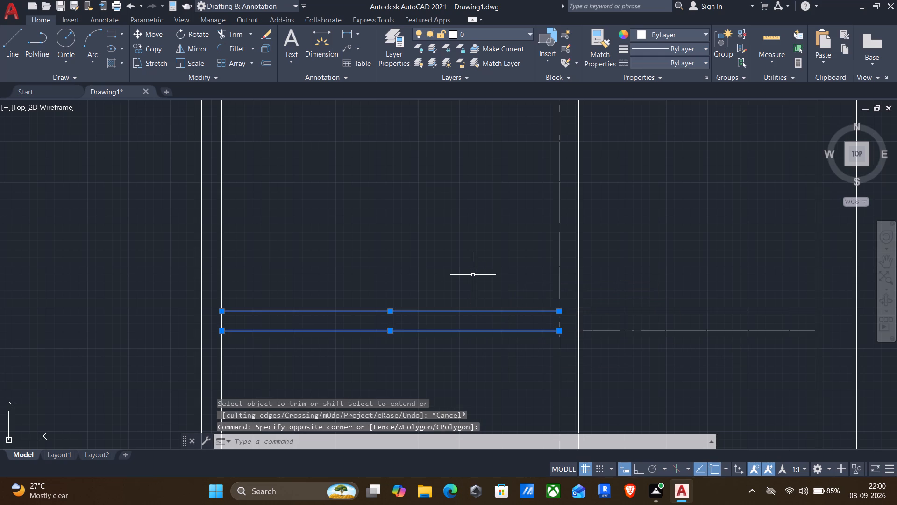
{"action": "key", "text": "Delete"}
Trim both lines of the new vertical partition above the rightmost bay's upper horizontal partition.
{"action": "scroll", "coordinate": [473, 274], "scroll_direction": "down", "scroll_amount": 2}
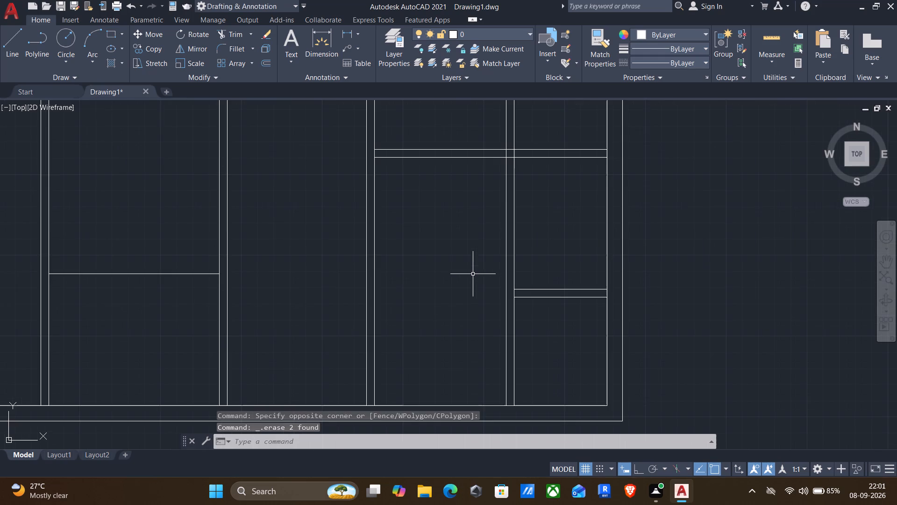
{"action": "scroll", "coordinate": [480, 261], "scroll_direction": "down", "scroll_amount": 1}
{"action": "middle_click_drag", "start_coordinate": [467, 274], "coordinate": [452, 292]}
{"action": "key", "text": "t"}
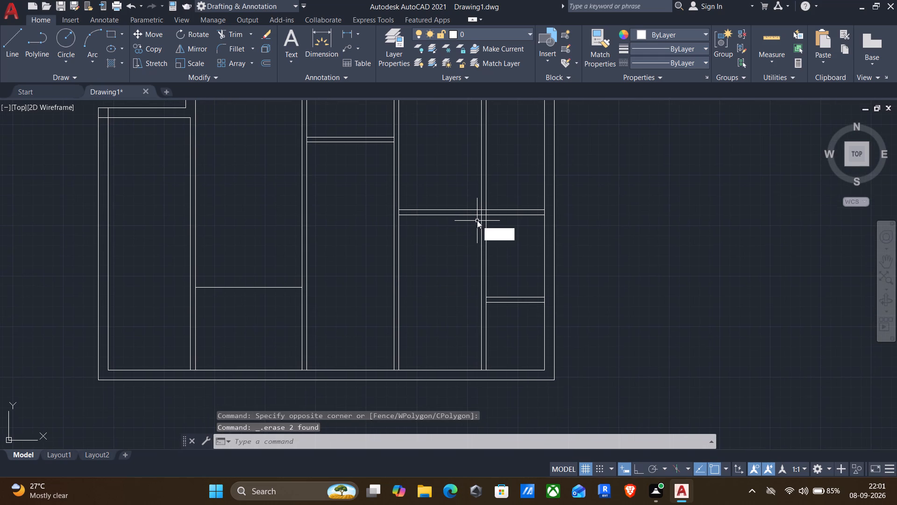
{"action": "key", "text": "r"}
{"action": "key", "text": "Return"}
{"action": "scroll", "coordinate": [478, 186], "scroll_direction": "down", "scroll_amount": 2}
{"action": "left_click_drag", "start_coordinate": [477, 167], "coordinate": [495, 156]}
Trim the vertical partition's right line and the right inner wall line between the lower horizontal partition's two lines.
{"action": "scroll", "coordinate": [462, 231], "scroll_direction": "up", "scroll_amount": 3}
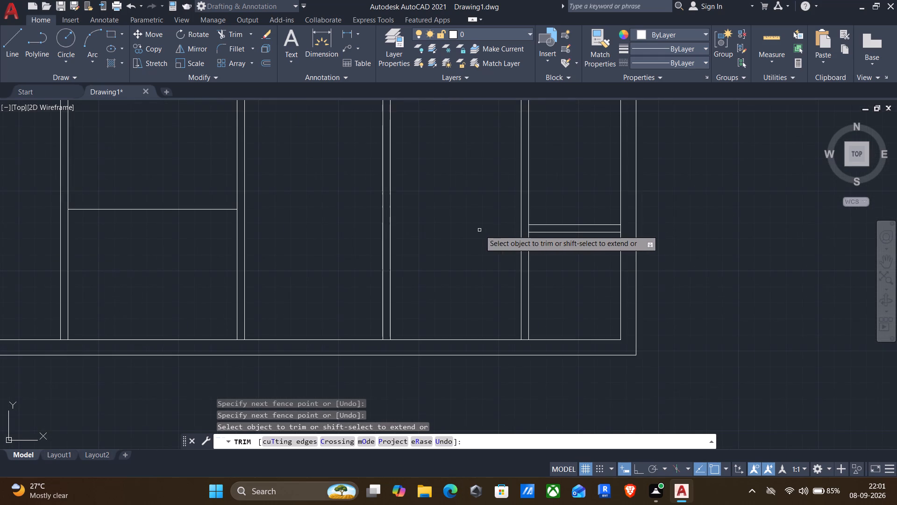
{"action": "scroll", "coordinate": [530, 229], "scroll_direction": "up", "scroll_amount": 2}
{"action": "left_click", "coordinate": [522, 230]}
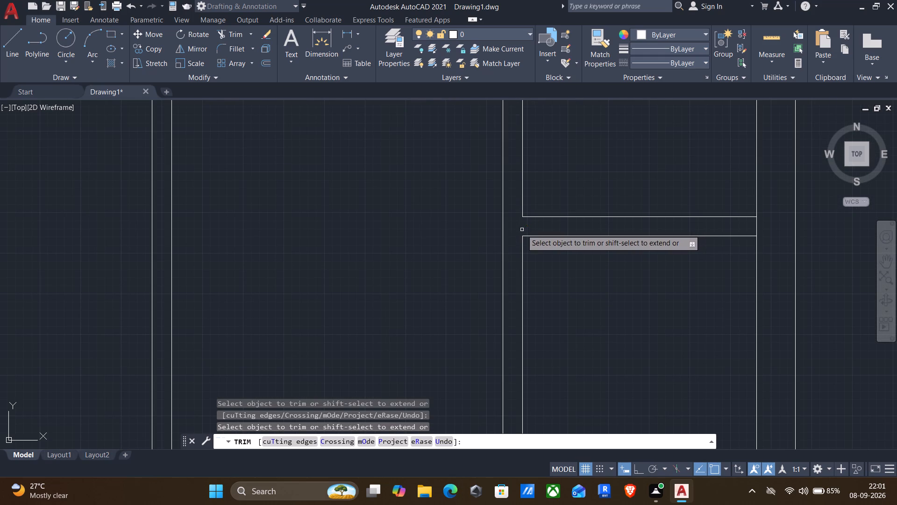
{"action": "left_click", "coordinate": [755, 225]}
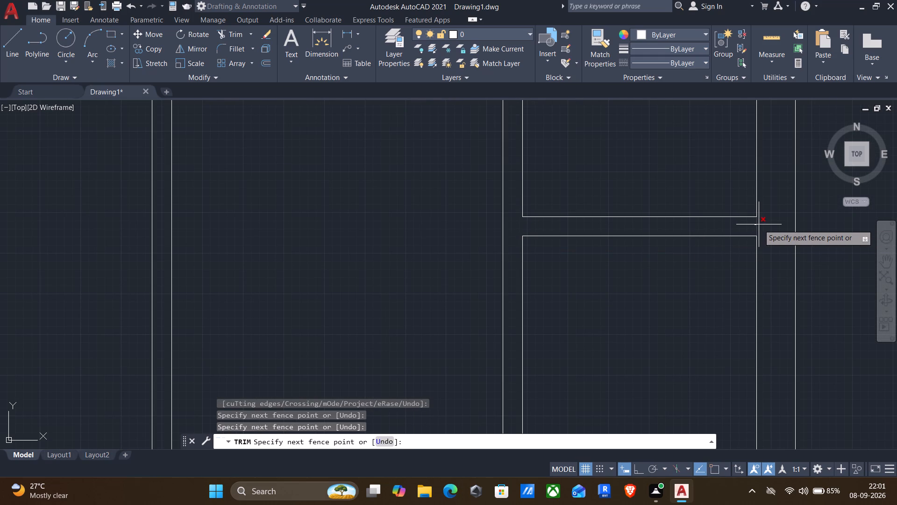
{"action": "left_click", "coordinate": [726, 230]}
{"action": "scroll", "coordinate": [419, 220], "scroll_direction": "down", "scroll_amount": 2}
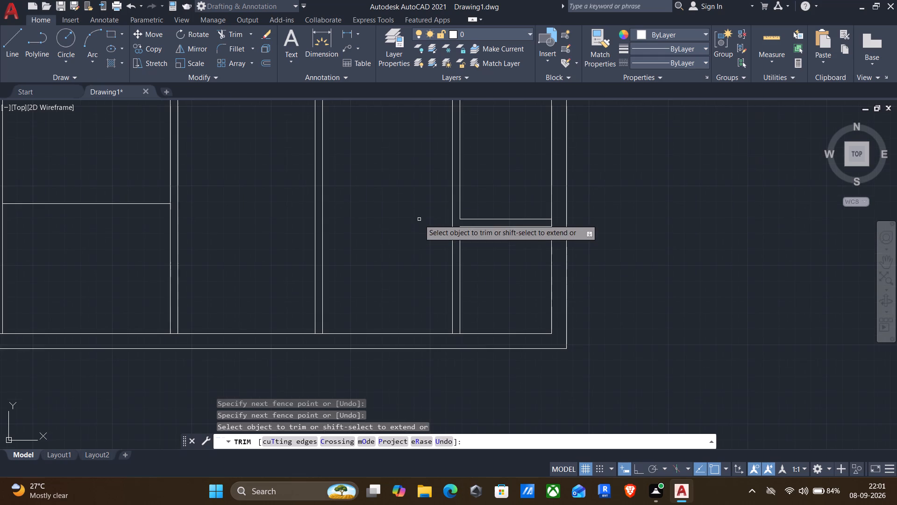
{"action": "key", "text": "Escape"}
Offset the rightmost bay's vertical partition left line 7' to the left, and offset the new line another 6" left to form a partition.
{"action": "scroll", "coordinate": [399, 232], "scroll_direction": "down", "scroll_amount": 3}
{"action": "middle_click_drag", "start_coordinate": [408, 224], "coordinate": [396, 242]}
{"action": "key", "text": "o"}
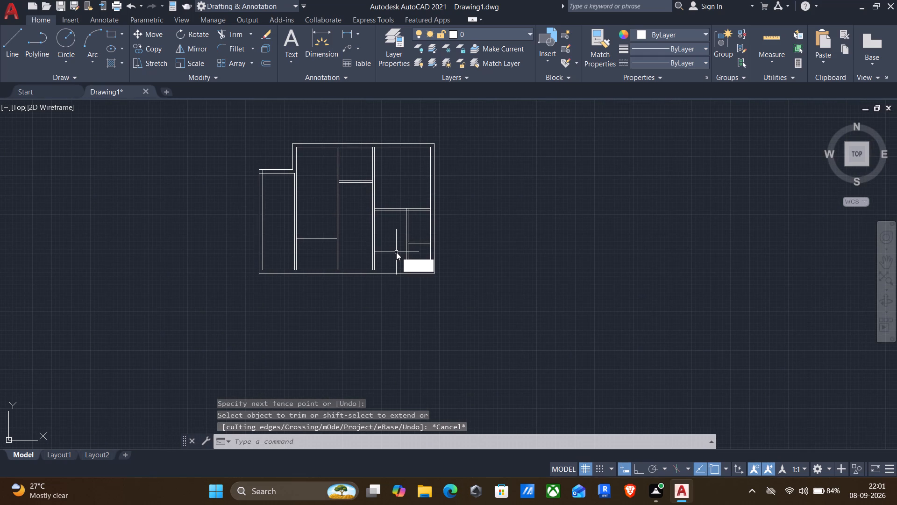
{"action": "key", "text": "Return"}
{"action": "scroll", "coordinate": [398, 237], "scroll_direction": "up", "scroll_amount": 3}
{"action": "left_click", "coordinate": [428, 217]}
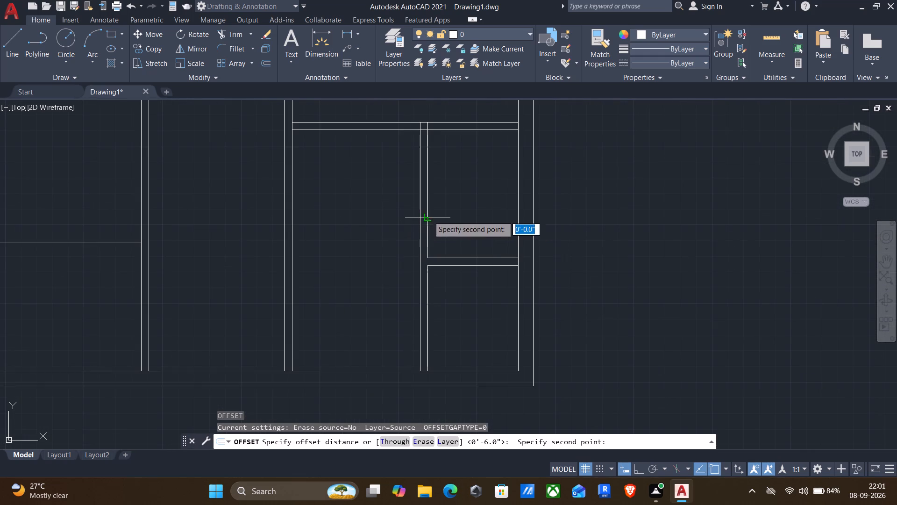
{"action": "left_click", "coordinate": [396, 234]}
{"action": "left_click", "coordinate": [421, 215]}
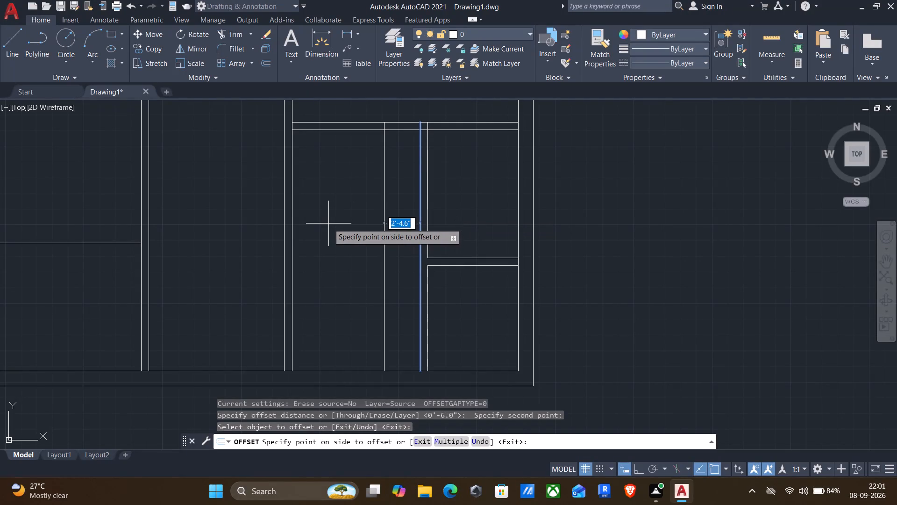
{"action": "key", "text": "7"}
{"action": "key", "text": "apostrophe"}
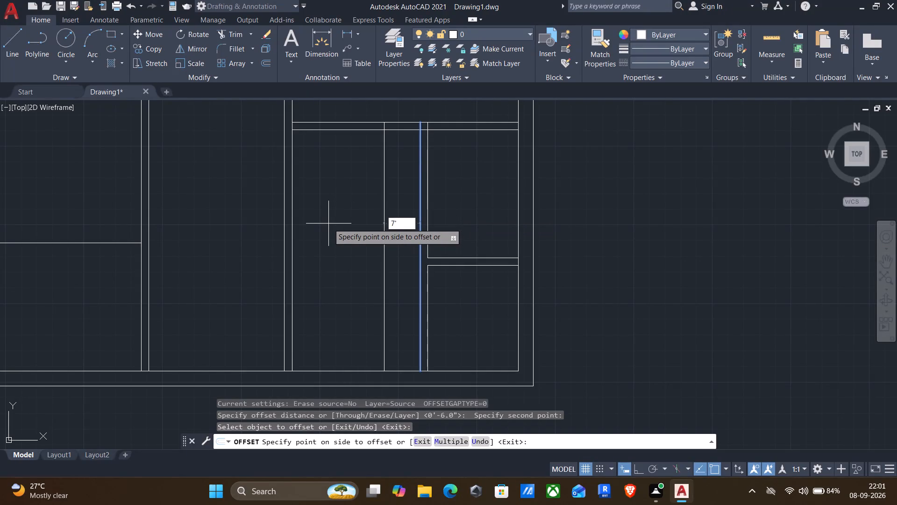
{"action": "key", "text": "Return"}
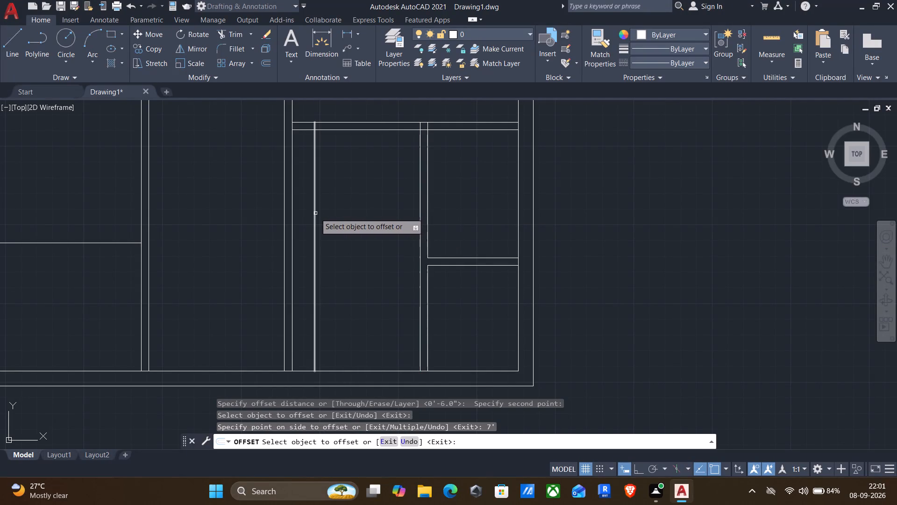
{"action": "left_click", "coordinate": [315, 213]}
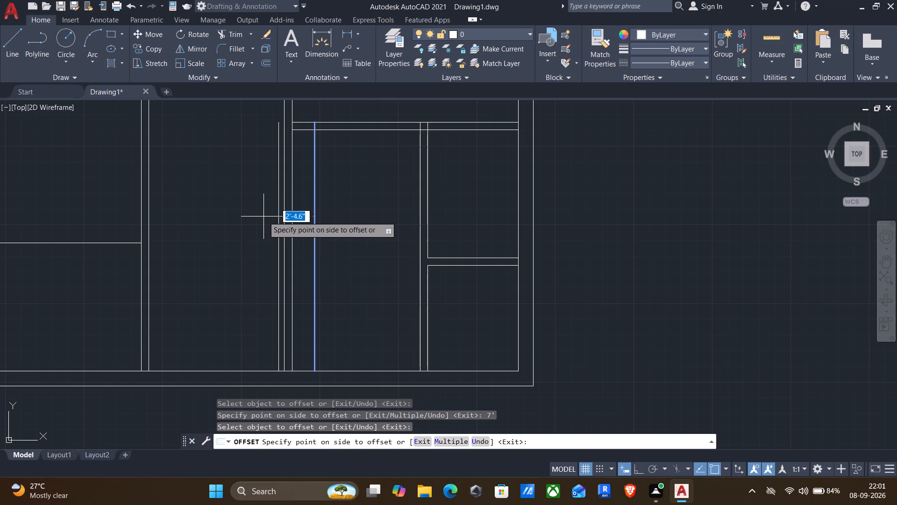
{"action": "type", "text": "6\""}
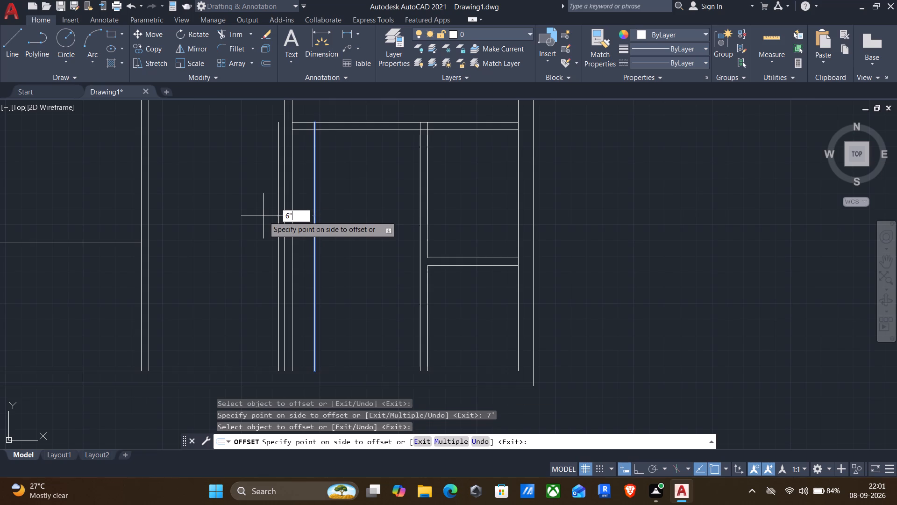
{"action": "key", "text": "Return"}
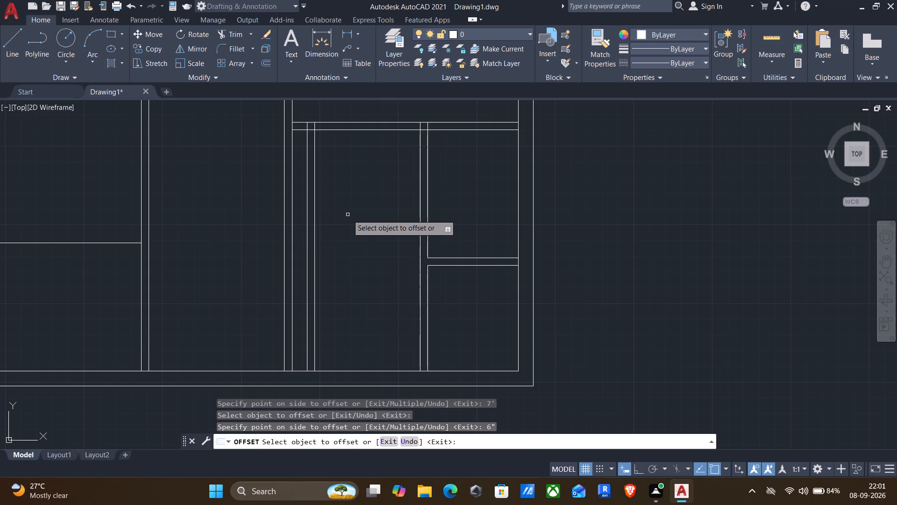
{"action": "key", "text": "Escape"}
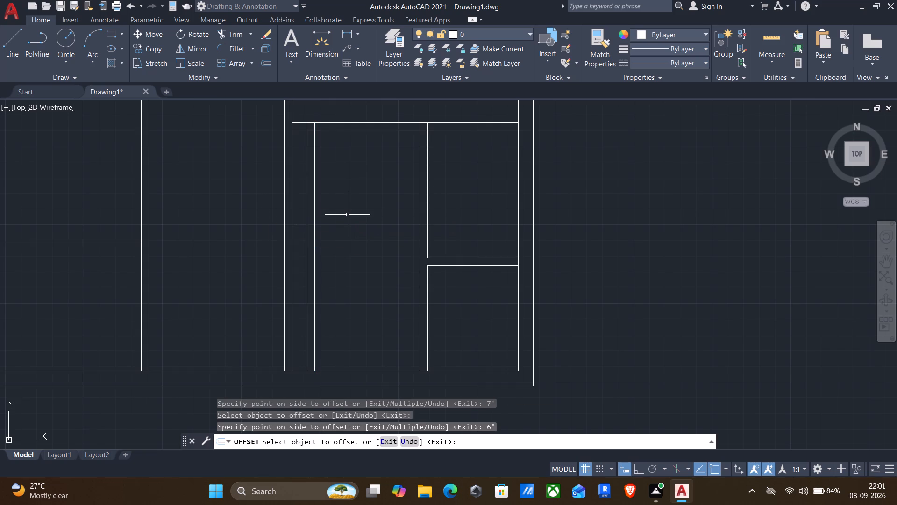
Draw two short lines continuing both lines of the horizontal partition leftward across the full-height vertical partition.
{"action": "scroll", "coordinate": [348, 215], "scroll_direction": "down", "scroll_amount": 1}
{"action": "key", "text": "l"}
{"action": "key", "text": "Return"}
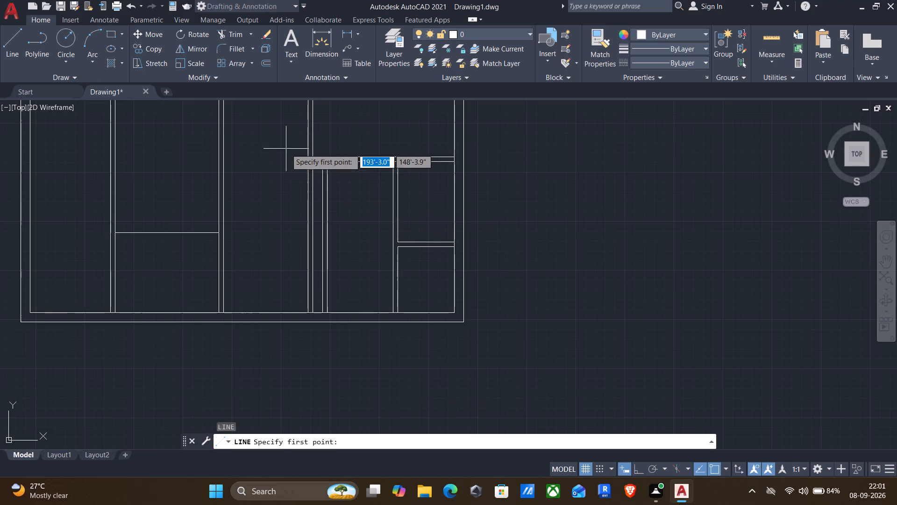
{"action": "scroll", "coordinate": [286, 149], "scroll_direction": "up", "scroll_amount": 3}
{"action": "left_click", "coordinate": [390, 205]}
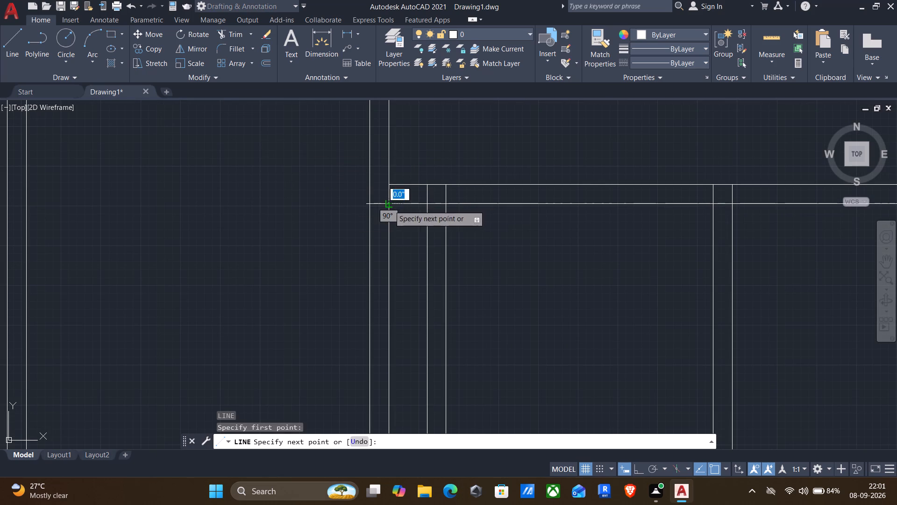
{"action": "left_click", "coordinate": [370, 205]}
{"action": "key", "text": "Return"}
{"action": "key", "text": "Return"}
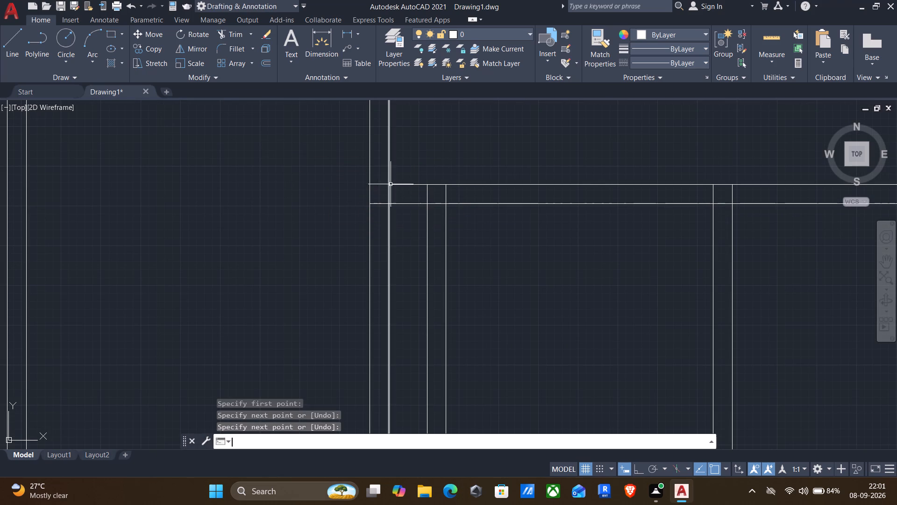
{"action": "left_click", "coordinate": [388, 184]}
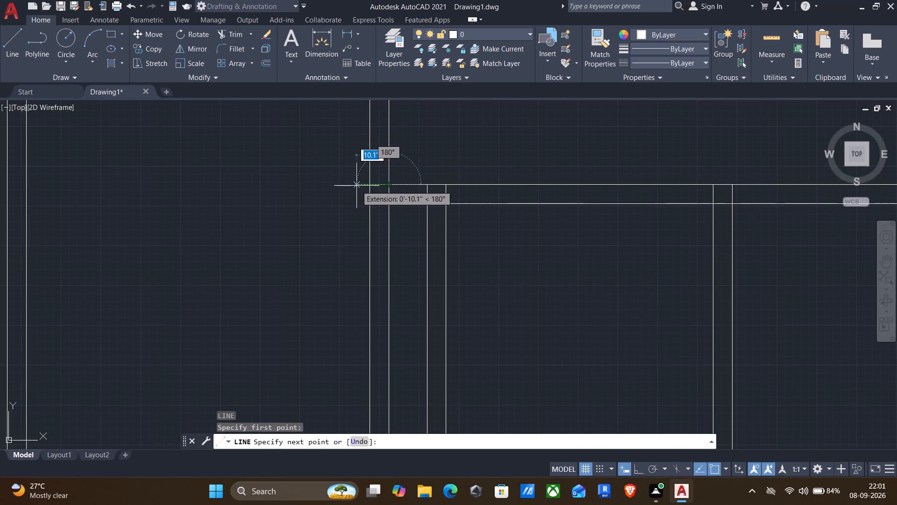
{"action": "left_click", "coordinate": [368, 186]}
{"action": "key", "text": "Return"}
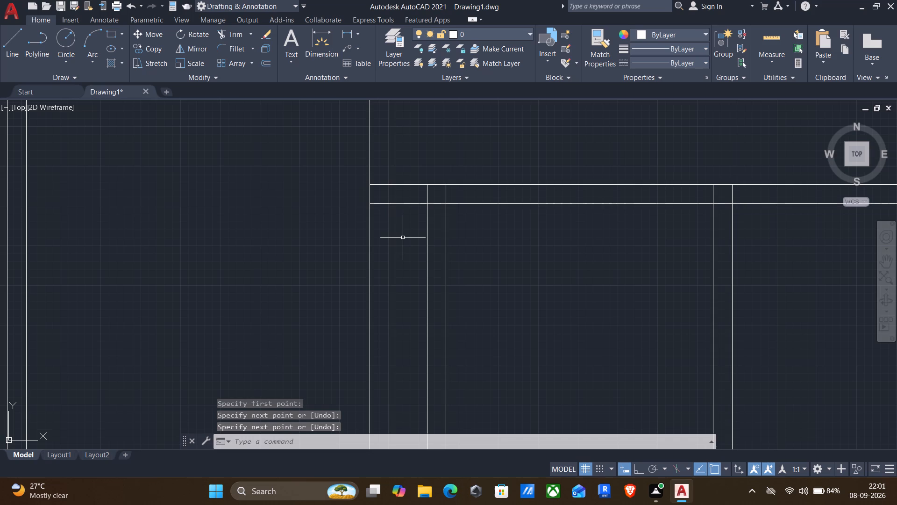
Trim both lines of the full-height vertical partition below the extended horizontal partition.
{"action": "key", "text": "t"}
{"action": "key", "text": "r"}
{"action": "key", "text": "Return"}
{"action": "left_click_drag", "start_coordinate": [399, 251], "coordinate": [335, 264]}
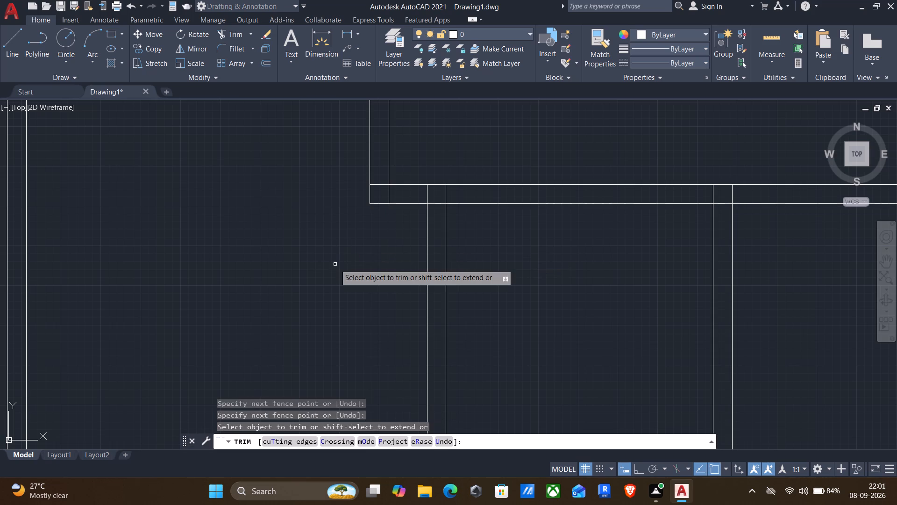
Trim the leftover segments at the horizontal partition's left corner and open its junctions with the two vertical partitions below.
{"action": "scroll", "coordinate": [335, 264], "scroll_direction": "down", "scroll_amount": 3}
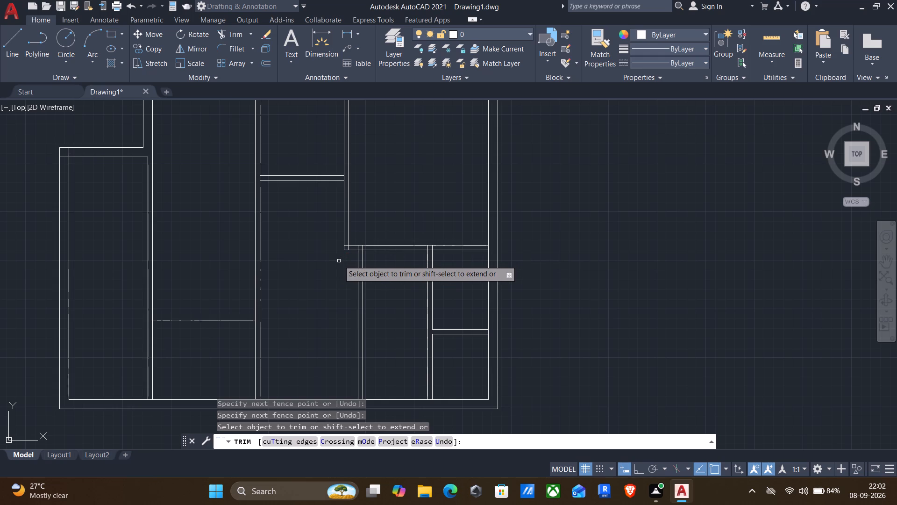
{"action": "scroll", "coordinate": [338, 259], "scroll_direction": "up", "scroll_amount": 2}
{"action": "scroll", "coordinate": [360, 214], "scroll_direction": "up", "scroll_amount": 3}
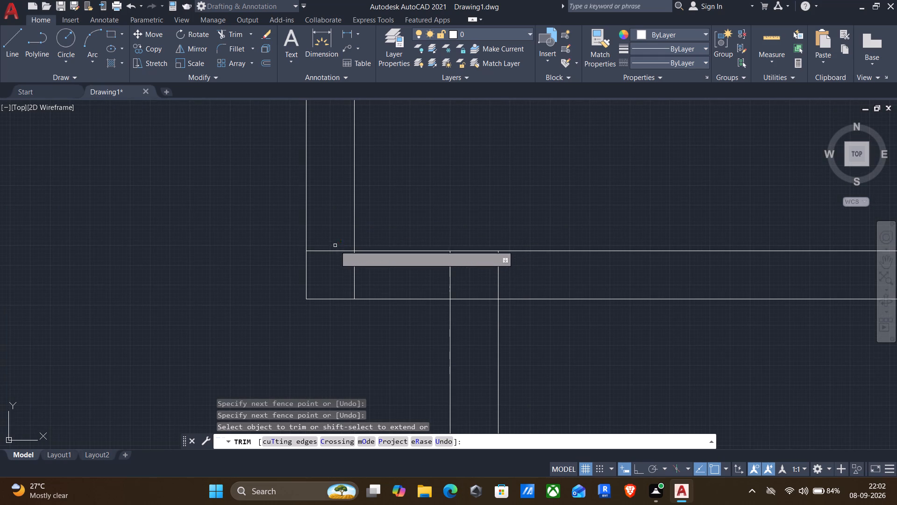
{"action": "left_click_drag", "start_coordinate": [335, 243], "coordinate": [501, 282]}
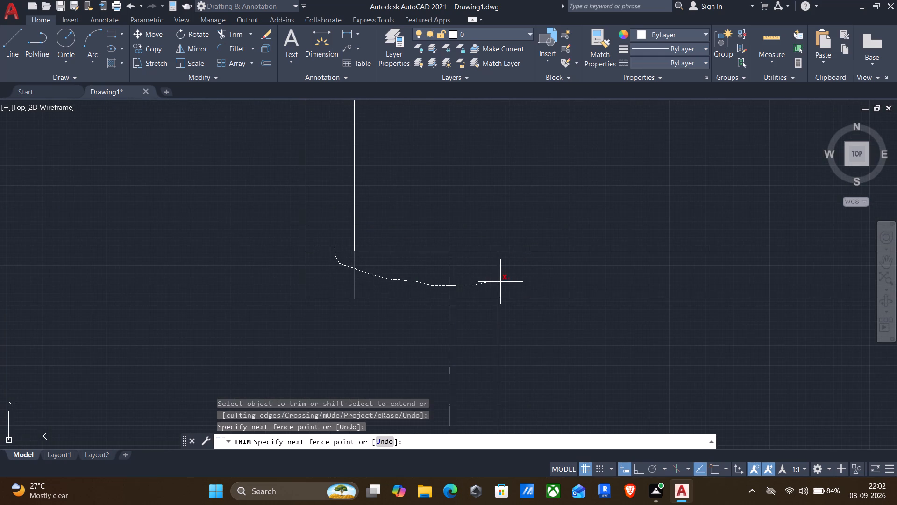
{"action": "left_click_drag", "start_coordinate": [501, 282], "coordinate": [476, 310]}
{"action": "scroll", "coordinate": [476, 310], "scroll_direction": "down", "scroll_amount": 4}
{"action": "scroll", "coordinate": [584, 308], "scroll_direction": "up", "scroll_amount": 3}
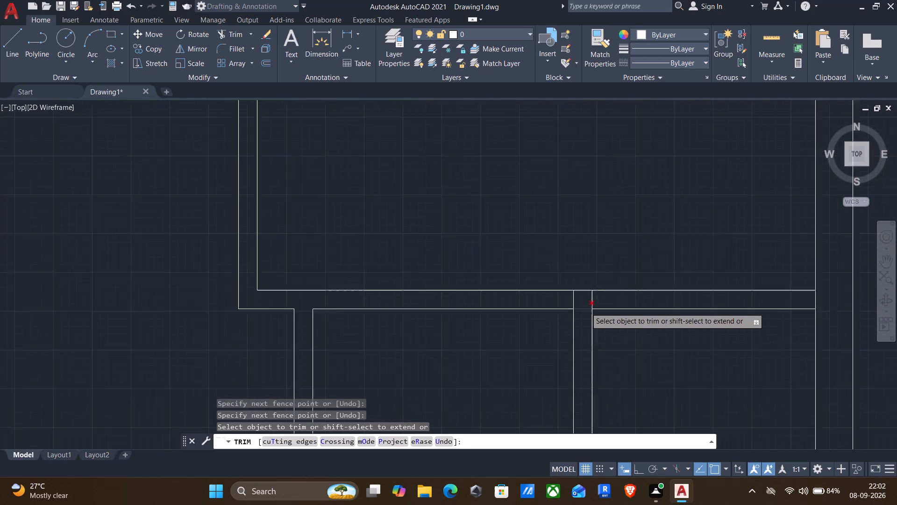
{"action": "left_click_drag", "start_coordinate": [615, 305], "coordinate": [575, 314]}
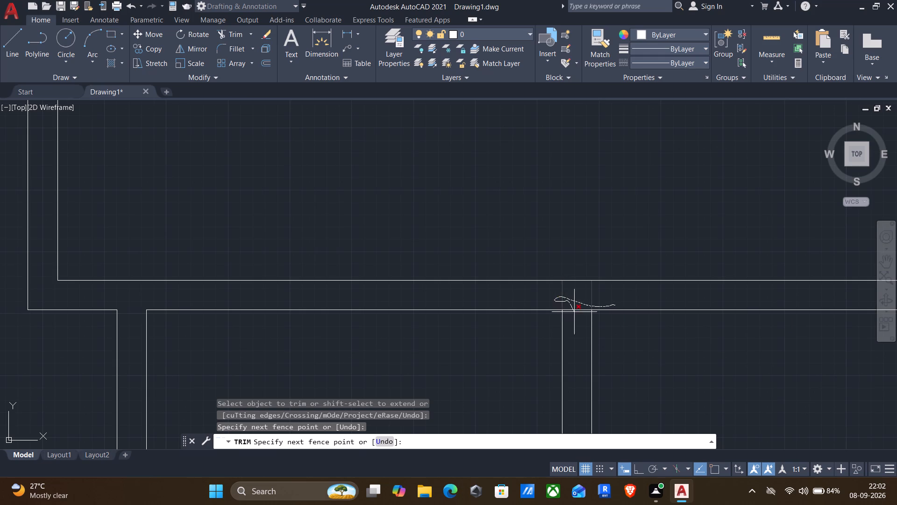
{"action": "left_click_drag", "start_coordinate": [575, 314], "coordinate": [578, 322]}
{"action": "scroll", "coordinate": [578, 322], "scroll_direction": "down", "scroll_amount": 4}
{"action": "scroll", "coordinate": [536, 353], "scroll_direction": "down", "scroll_amount": 1}
{"action": "middle_click_drag", "start_coordinate": [536, 353], "coordinate": [543, 274]}
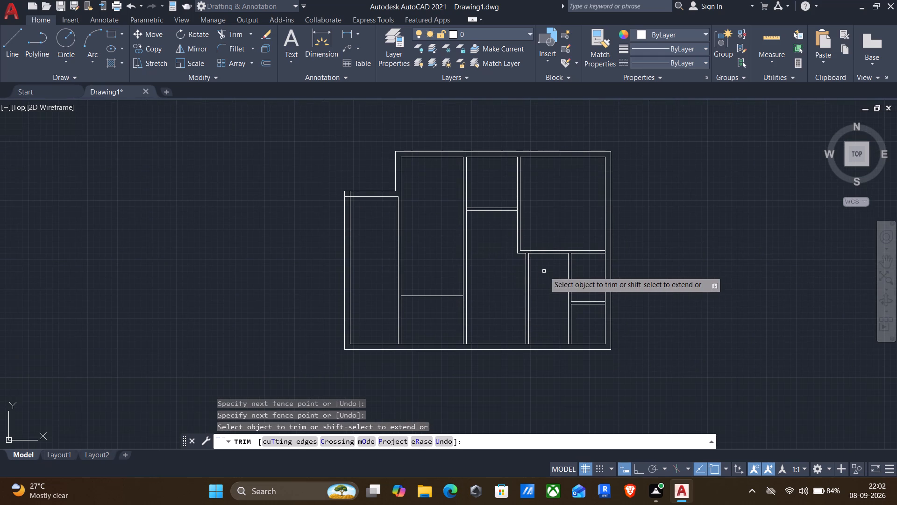
{"action": "key", "text": "Escape"}
Offset the horizontal partition's lower line 10' downward between the two vertical partitions.
{"action": "key", "text": "o"}
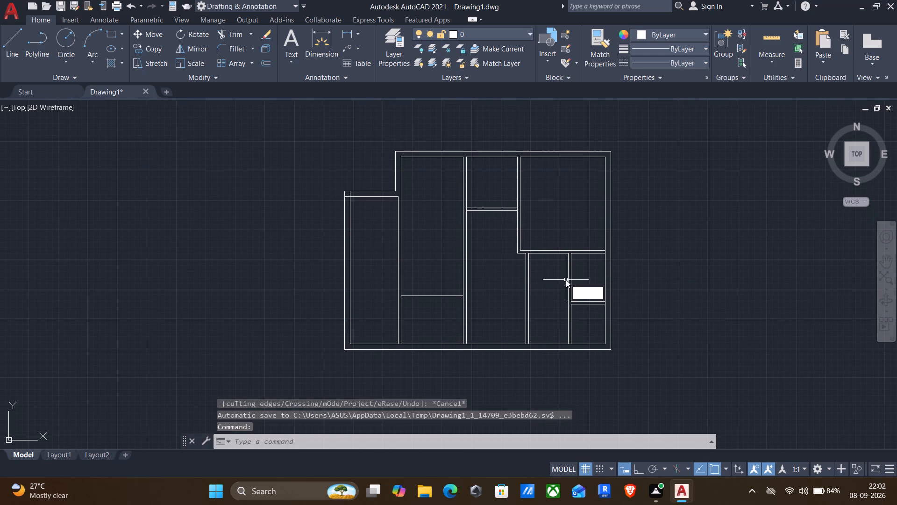
{"action": "key", "text": "Return"}
{"action": "scroll", "coordinate": [564, 260], "scroll_direction": "up", "scroll_amount": 2}
{"action": "left_click", "coordinate": [550, 246]}
{"action": "left_click", "coordinate": [535, 317]}
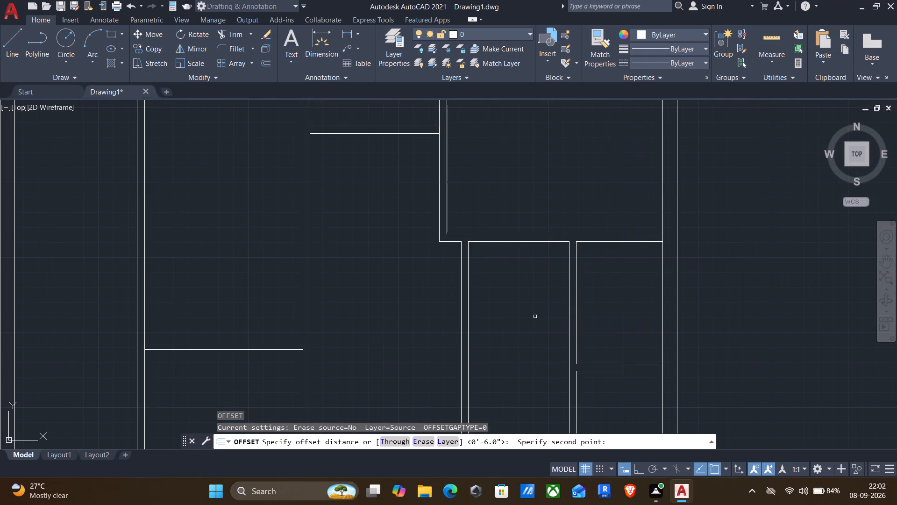
{"action": "left_click_drag", "start_coordinate": [534, 241], "coordinate": [523, 308]}
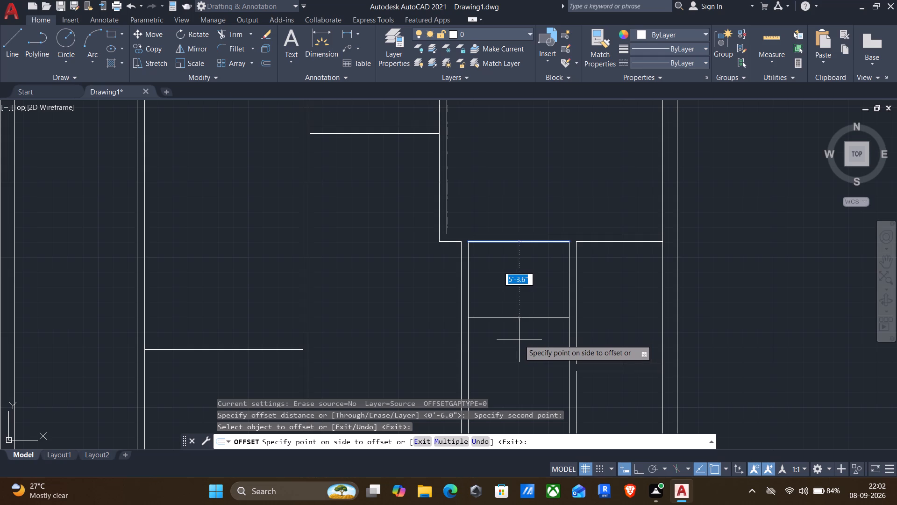
{"action": "type", "text": "10'"}
{"action": "key", "text": "Return"}
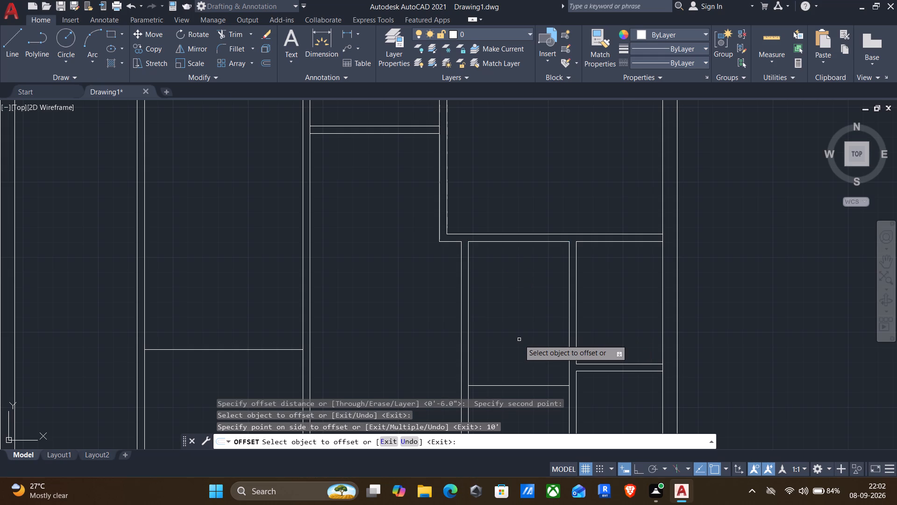
Offset the new horizontal line between the two vertical partitions 1' further downward.
{"action": "middle_click", "coordinate": [513, 341]}
{"action": "scroll", "coordinate": [513, 341], "scroll_direction": "down", "scroll_amount": 1}
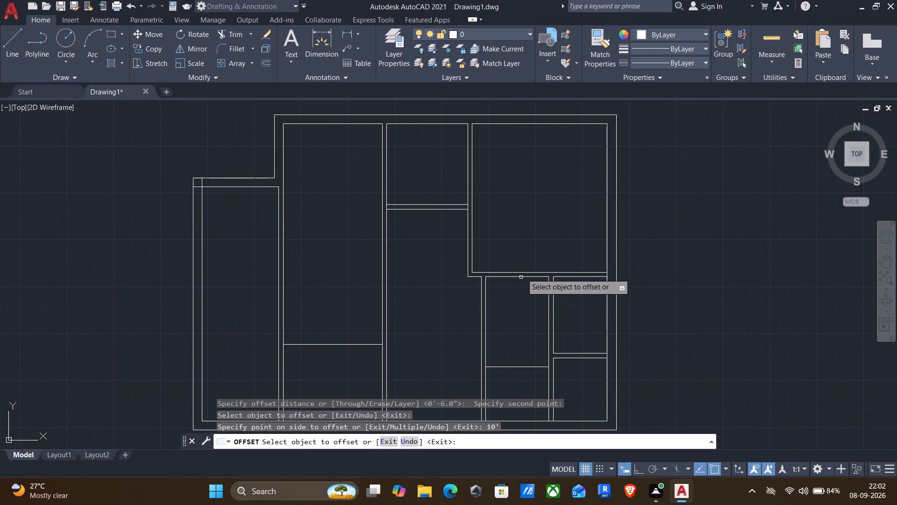
{"action": "middle_click_drag", "start_coordinate": [534, 335], "coordinate": [534, 274]}
{"action": "scroll", "coordinate": [534, 335], "scroll_direction": "down", "scroll_amount": 1}
{"action": "scroll", "coordinate": [525, 296], "scroll_direction": "up", "scroll_amount": 2}
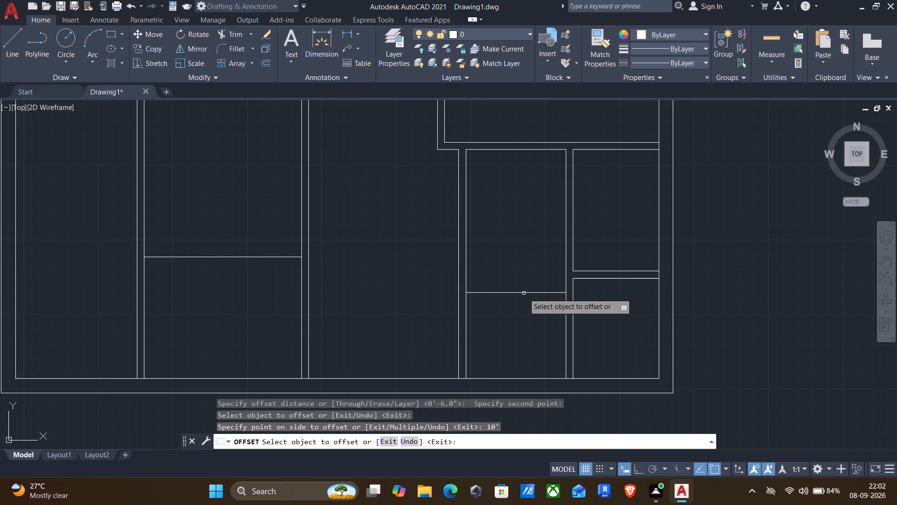
{"action": "left_click", "coordinate": [522, 294]}
{"action": "type", "text": "1'"}
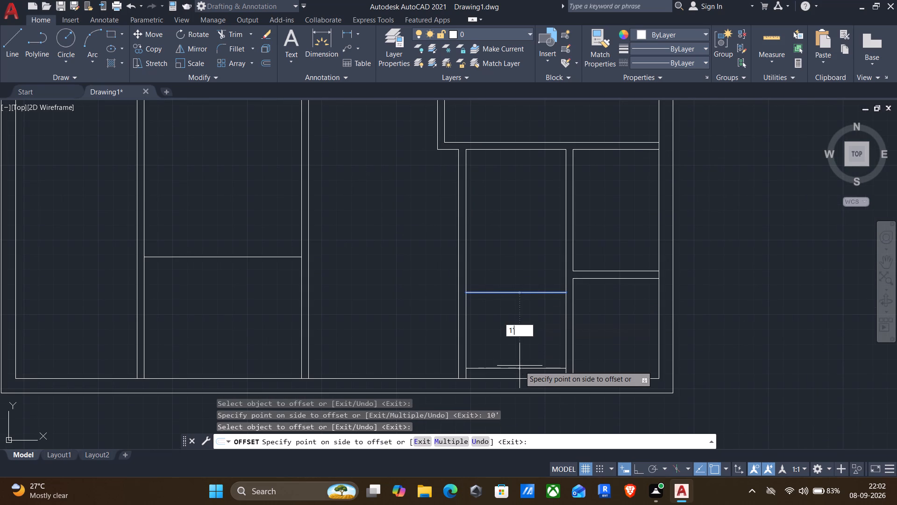
{"action": "key", "text": "Return"}
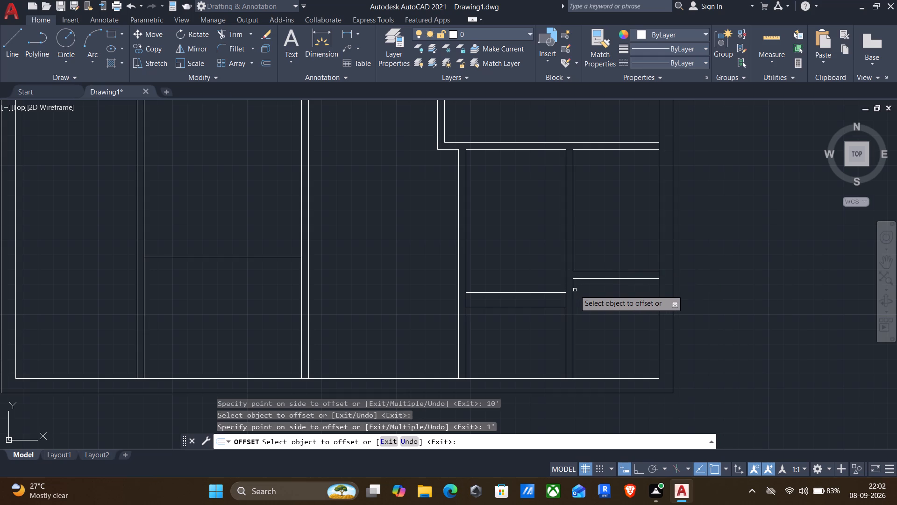
Offset the right vertical partition's right line 6" to the right in the bottom-right room.
{"action": "scroll", "coordinate": [575, 289], "scroll_direction": "up", "scroll_amount": 2}
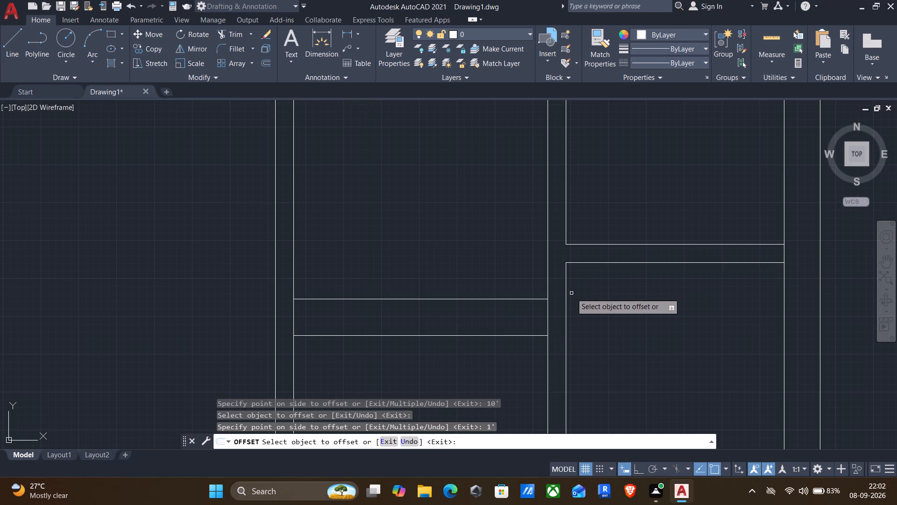
{"action": "left_click", "coordinate": [566, 300]}
{"action": "key", "text": "6"}
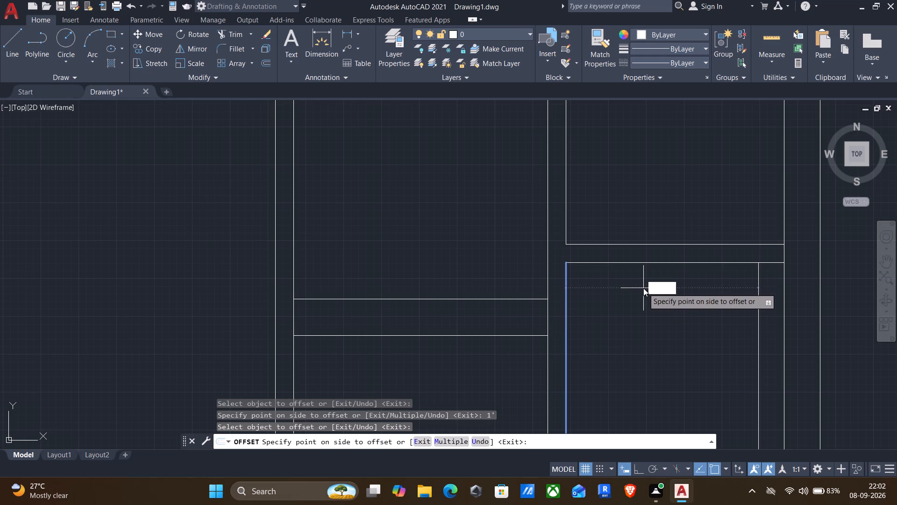
{"action": "key", "text": "shift+quotedbl"}
{"action": "key", "text": "Return"}
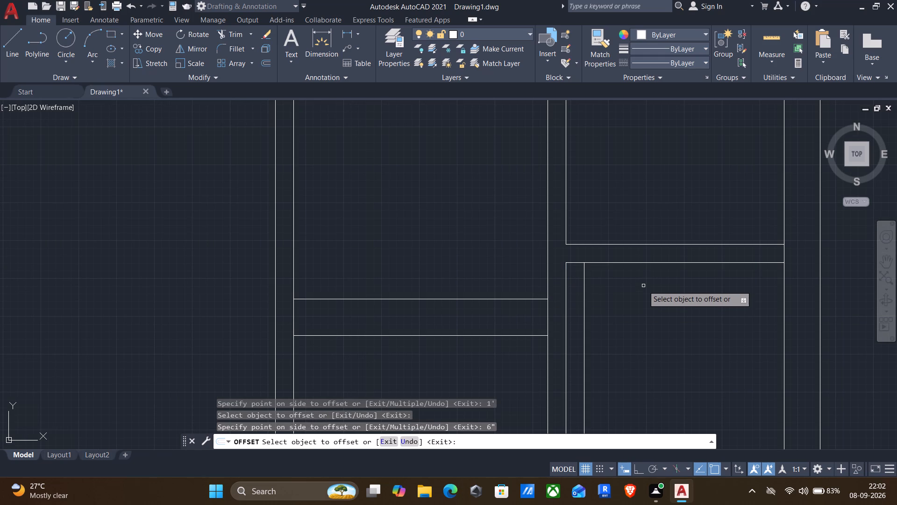
{"action": "key", "text": "Escape"}
Fillet the new vertical line with the bottom-right room's upper wall line into a sharp corner with radius 0.
{"action": "key", "text": "f"}
{"action": "key", "text": "Return"}
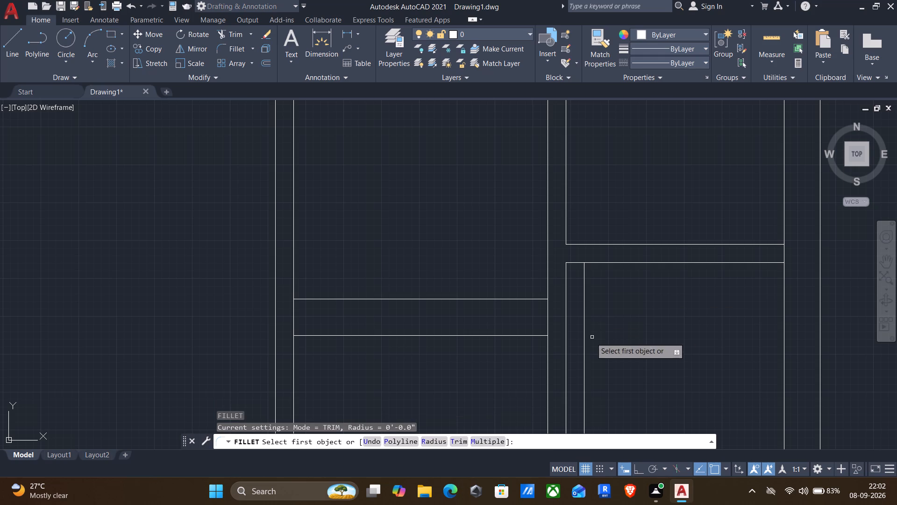
{"action": "left_click", "coordinate": [584, 344]}
{"action": "left_click", "coordinate": [604, 264]}
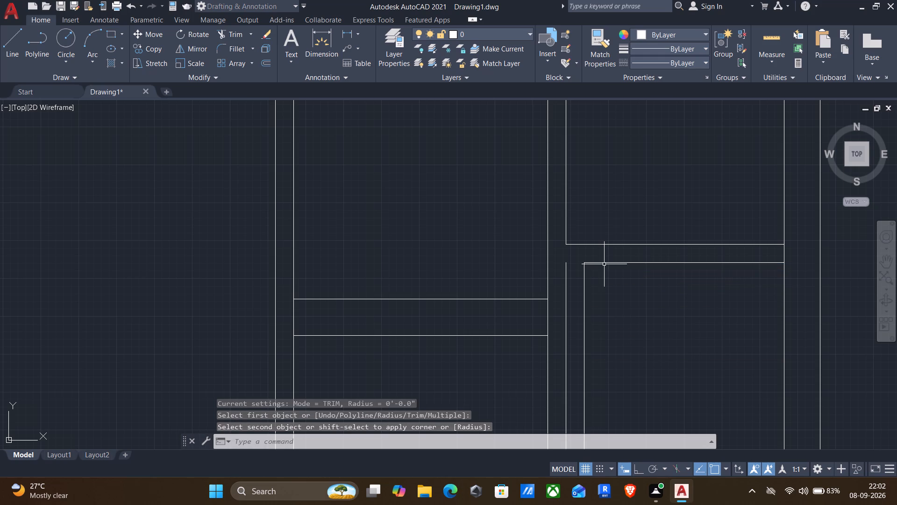
{"action": "key", "text": "Escape"}
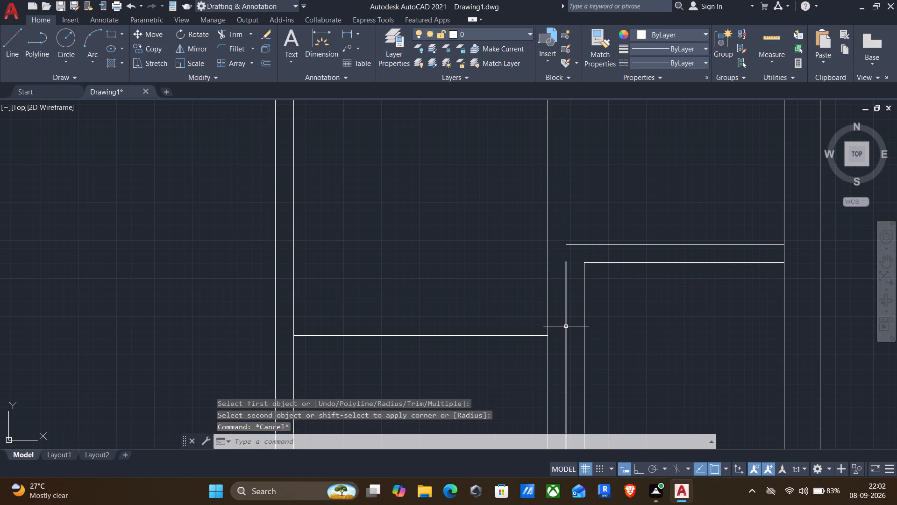
Delete the leftover vertical line beside the bottom-right room, directly below the partition between the upper rooms.
{"action": "left_click", "coordinate": [566, 326]}
{"action": "key", "text": "Delete"}
Draw a line extending the bottom-right room's upper wall line across the right outer wall to its outer face.
{"action": "scroll", "coordinate": [562, 326], "scroll_direction": "down", "scroll_amount": 2}
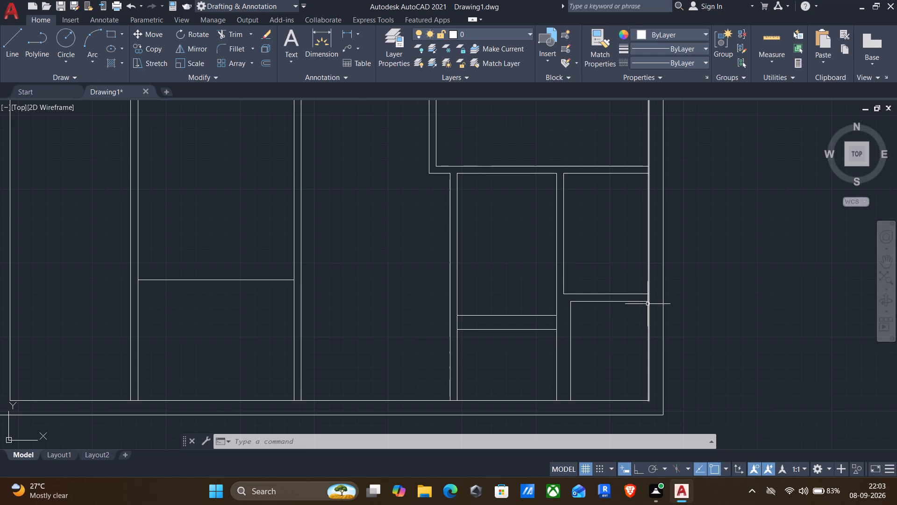
{"action": "key", "text": "l"}
{"action": "key", "text": "Return"}
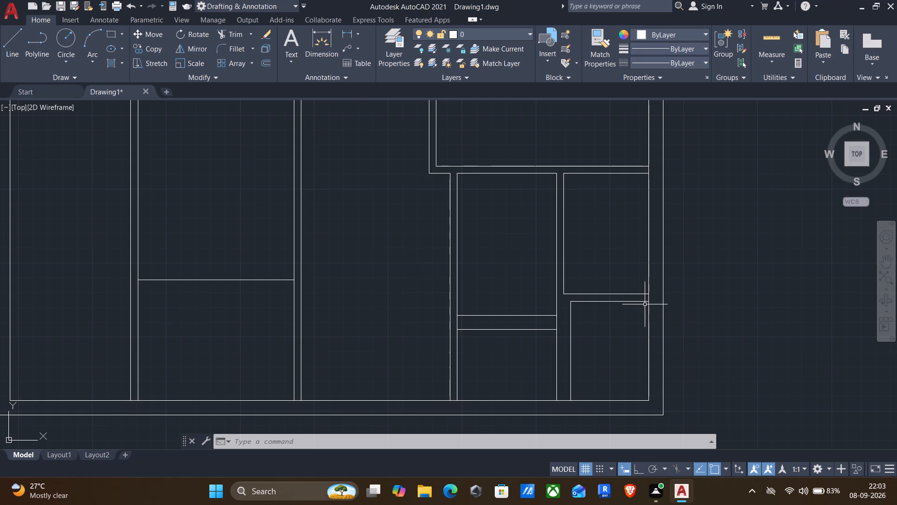
{"action": "scroll", "coordinate": [643, 305], "scroll_direction": "up", "scroll_amount": 2}
{"action": "left_click", "coordinate": [650, 298]}
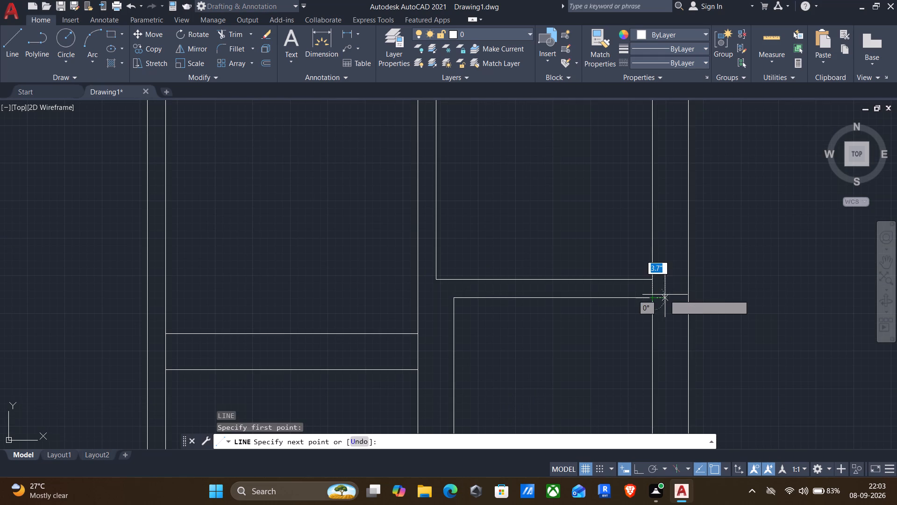
{"action": "left_click", "coordinate": [688, 299]}
{"action": "key", "text": "Return"}
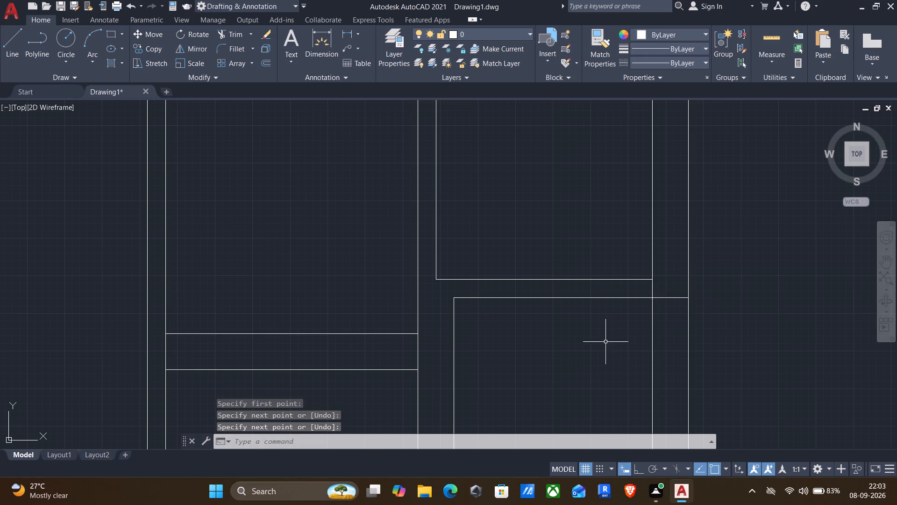
Trim the left vertical partition's right line between the two horizontal lines spaced 1' apart.
{"action": "scroll", "coordinate": [589, 344], "scroll_direction": "down", "scroll_amount": 1}
{"action": "middle_click_drag", "start_coordinate": [587, 349], "coordinate": [601, 275]}
{"action": "scroll", "coordinate": [601, 275], "scroll_direction": "down", "scroll_amount": 1}
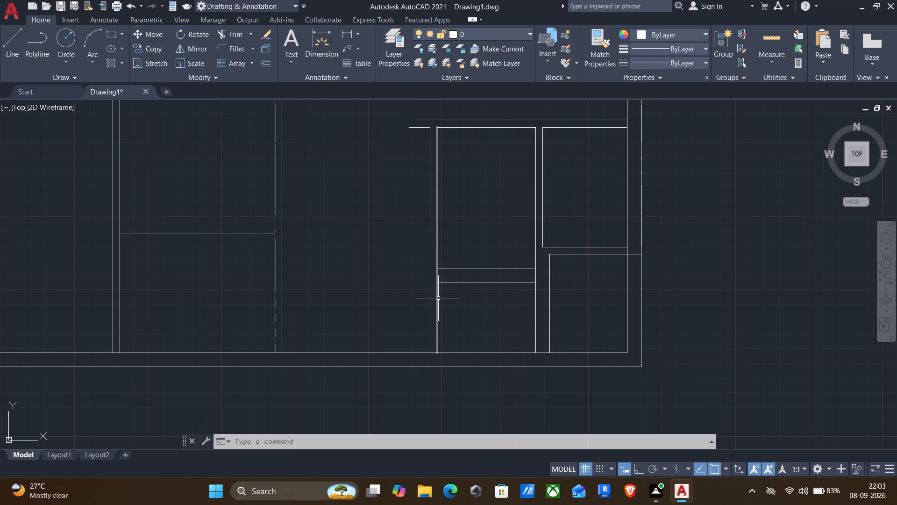
{"action": "key", "text": "t"}
{"action": "key", "text": "r"}
{"action": "key", "text": "Return"}
{"action": "scroll", "coordinate": [441, 293], "scroll_direction": "up", "scroll_amount": 3}
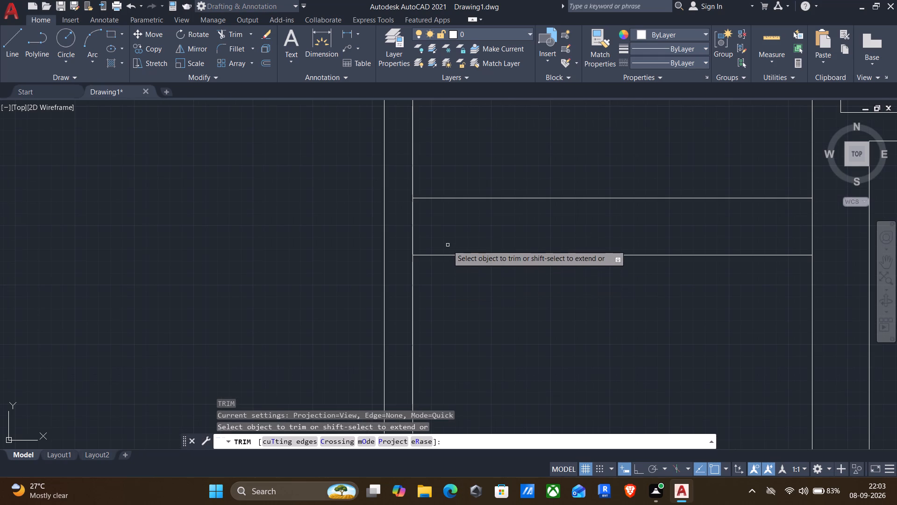
{"action": "left_click_drag", "start_coordinate": [447, 237], "coordinate": [408, 246]}
{"action": "scroll", "coordinate": [402, 254], "scroll_direction": "down", "scroll_amount": 2}
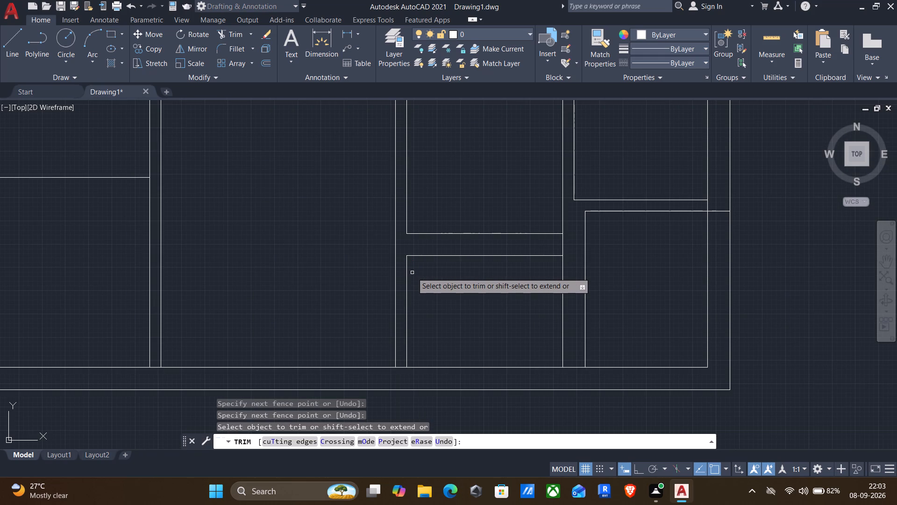
{"action": "key", "text": "Escape"}
Offset the left vertical partition's right line below the horizontal lines 6" to the right, into the small lower room.
{"action": "key", "text": "o"}
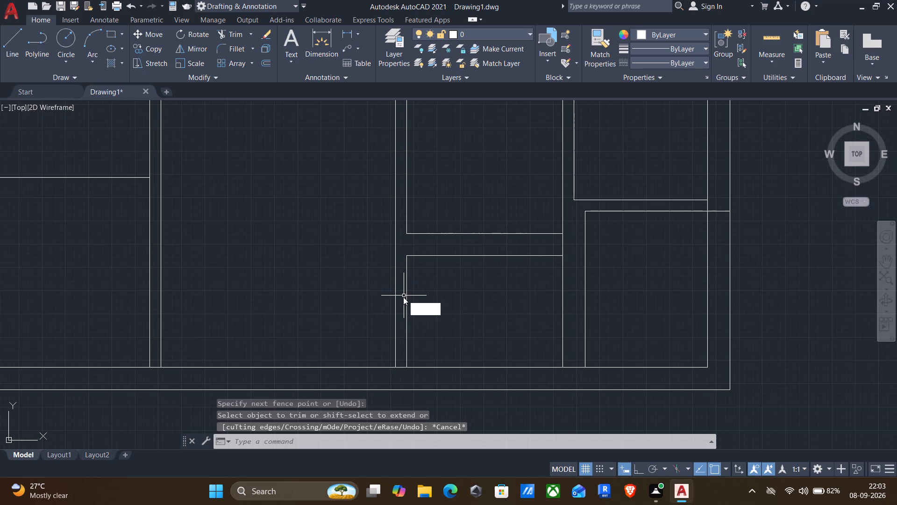
{"action": "key", "text": "Return"}
{"action": "left_click", "coordinate": [399, 307]}
{"action": "left_click", "coordinate": [418, 298]}
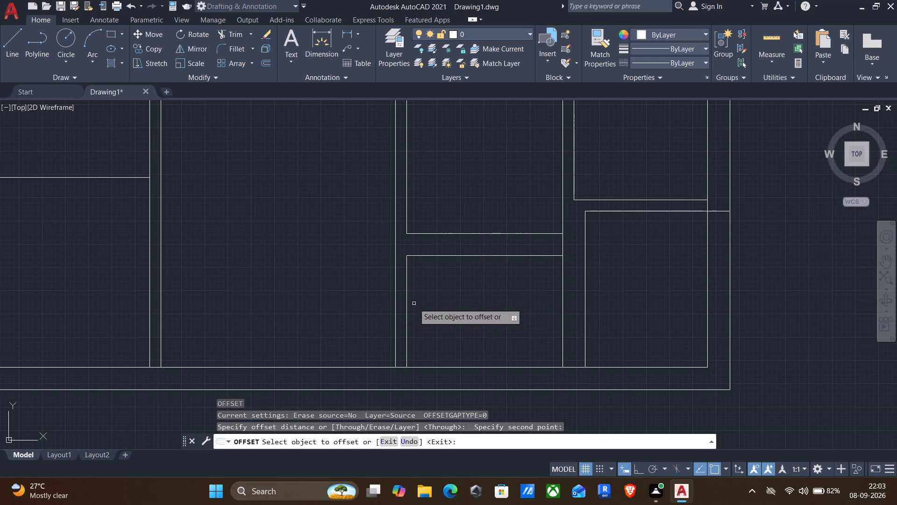
{"action": "left_click", "coordinate": [407, 312]}
{"action": "type", "text": "6\""}
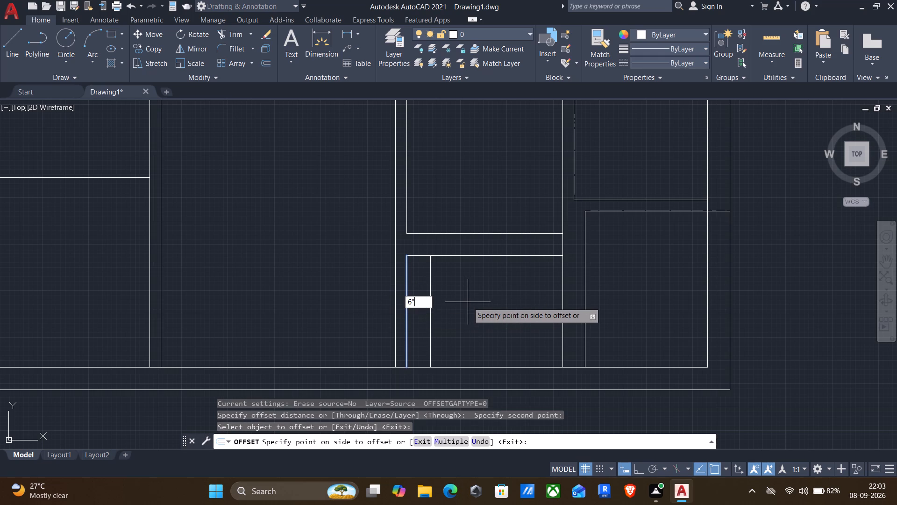
{"action": "key", "text": "Return"}
{"action": "key", "text": "Escape"}
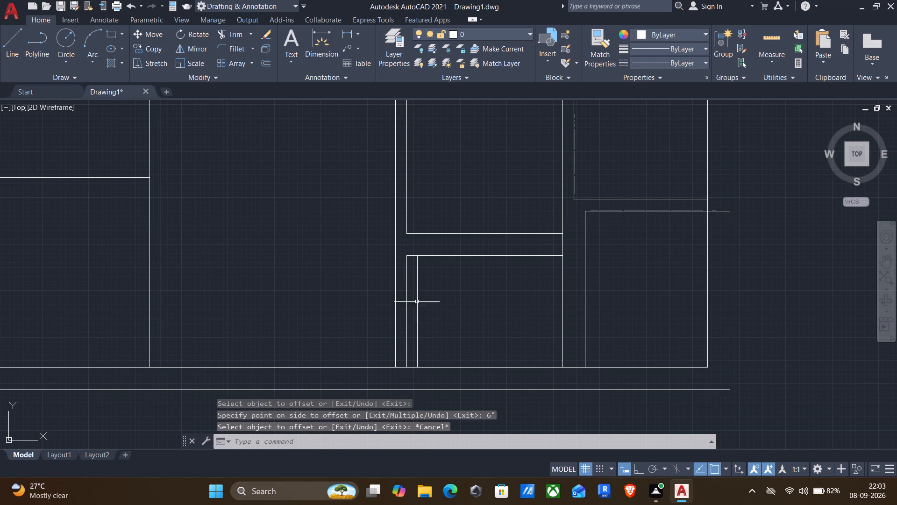
Delete the original vertical line just left of the new 6" offset line.
{"action": "left_click", "coordinate": [407, 307]}
{"action": "key", "text": "Delete"}
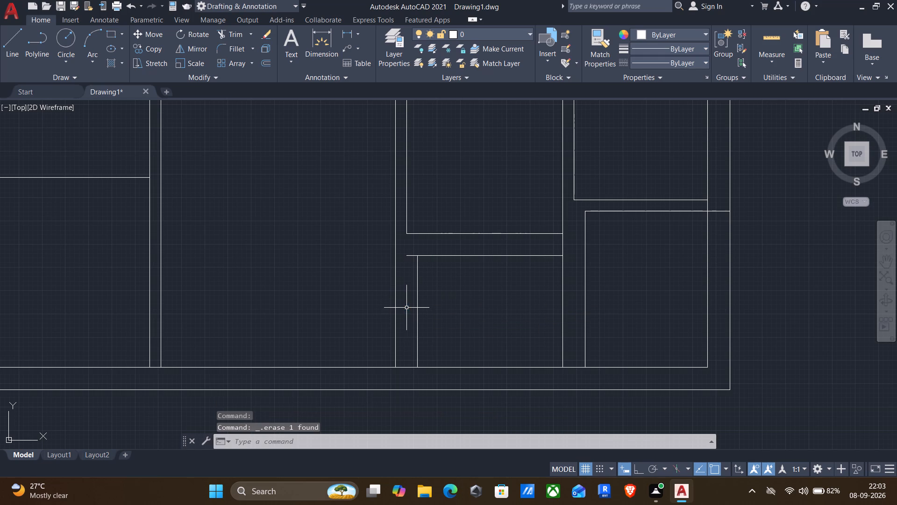
Fillet the offset vertical line with the small lower room's upper line into a sharp corner with radius 0.
{"action": "key", "text": "f"}
{"action": "key", "text": "Return"}
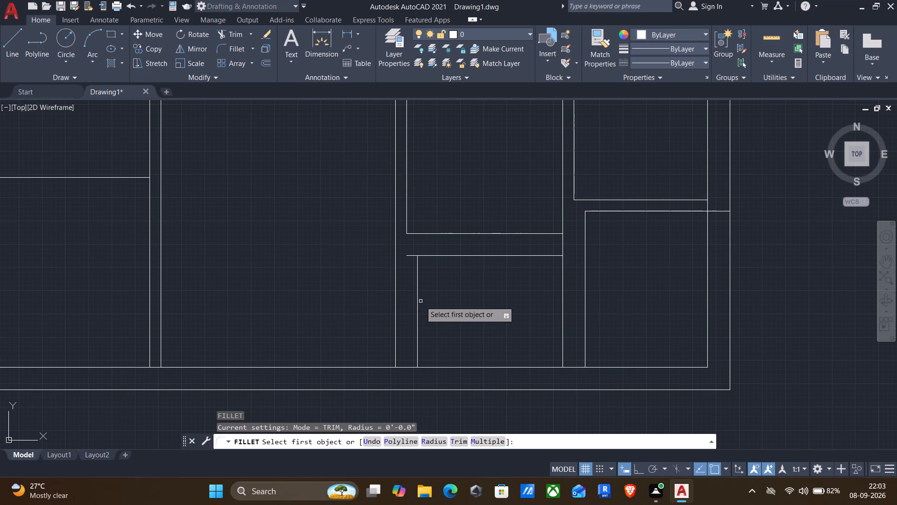
{"action": "left_click", "coordinate": [417, 306]}
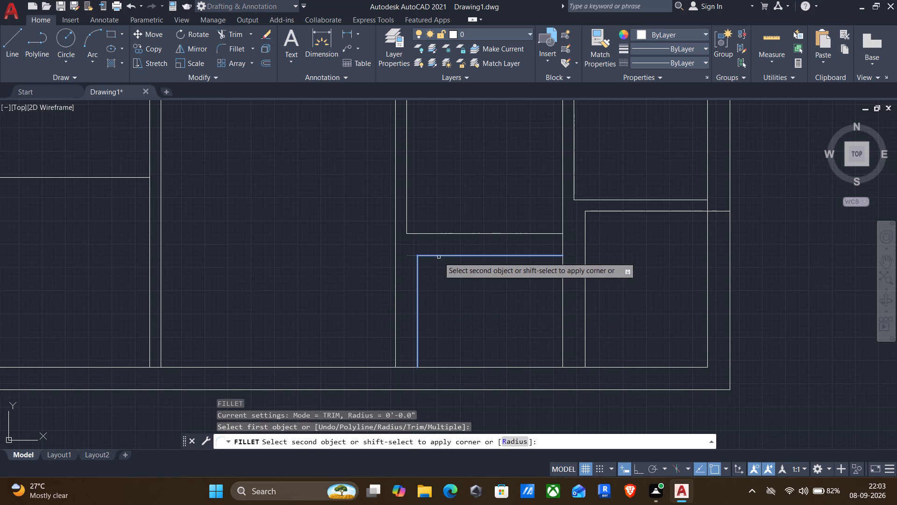
{"action": "left_click", "coordinate": [439, 257]}
Trim the middle partition's left line and the right outer wall's inner line where they cross the gaps between paired horizontal lines.
{"action": "scroll", "coordinate": [459, 298], "scroll_direction": "down", "scroll_amount": 1}
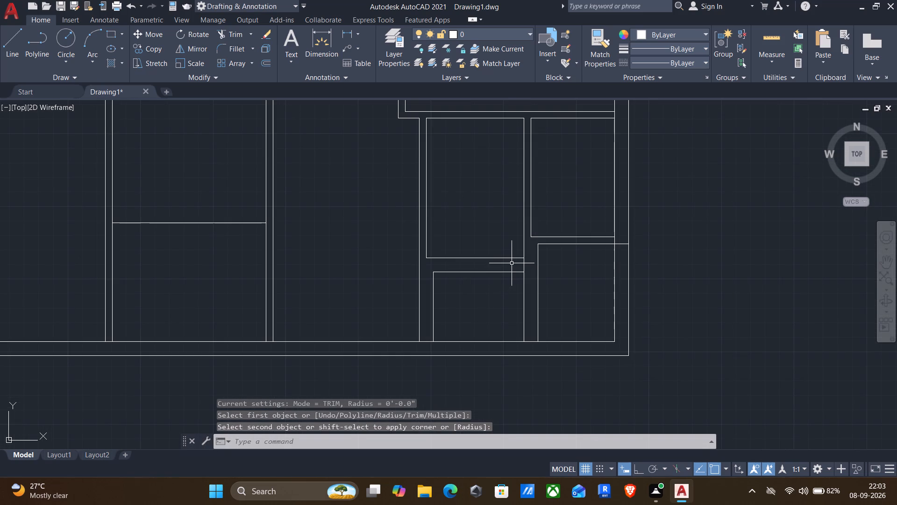
{"action": "key", "text": "t"}
{"action": "key", "text": "r"}
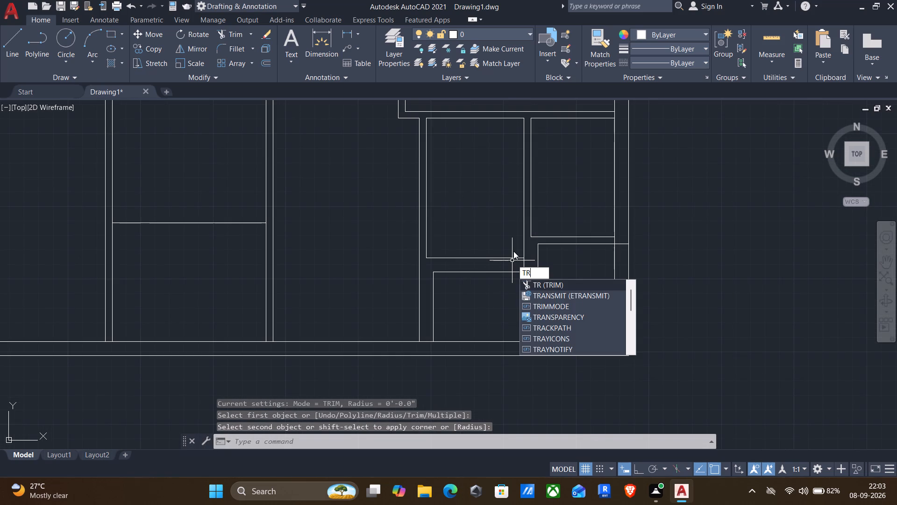
{"action": "key", "text": "Return"}
{"action": "scroll", "coordinate": [515, 247], "scroll_direction": "up", "scroll_amount": 2}
{"action": "left_click_drag", "start_coordinate": [521, 292], "coordinate": [533, 291]}
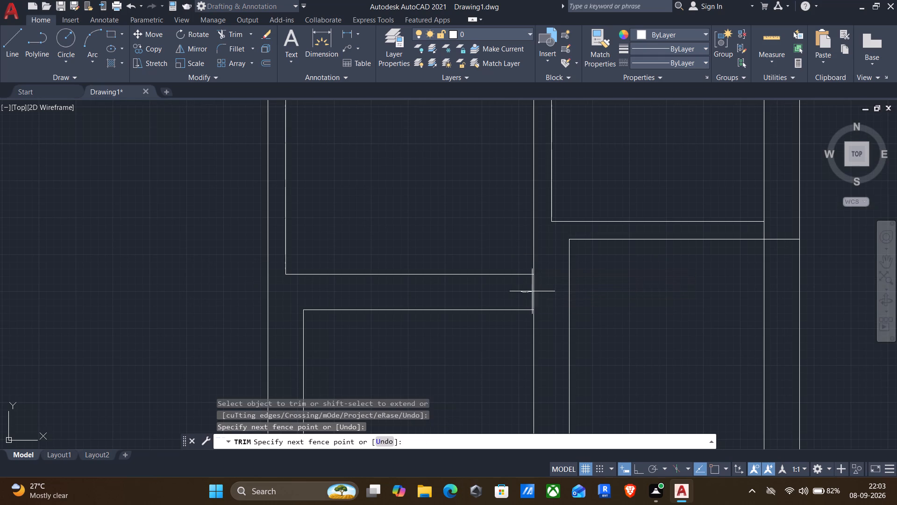
{"action": "left_click_drag", "start_coordinate": [533, 291], "coordinate": [542, 289]}
{"action": "left_click", "coordinate": [765, 233]}
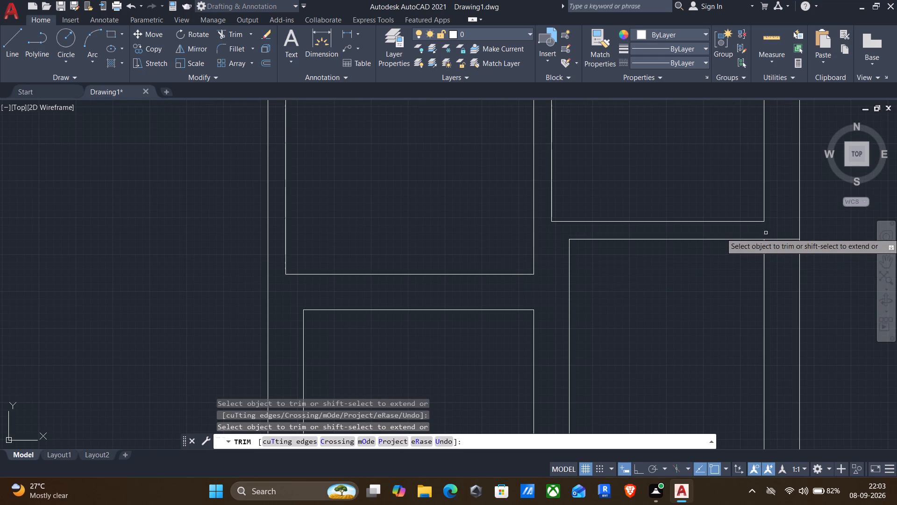
{"action": "scroll", "coordinate": [765, 232], "scroll_direction": "down", "scroll_amount": 2}
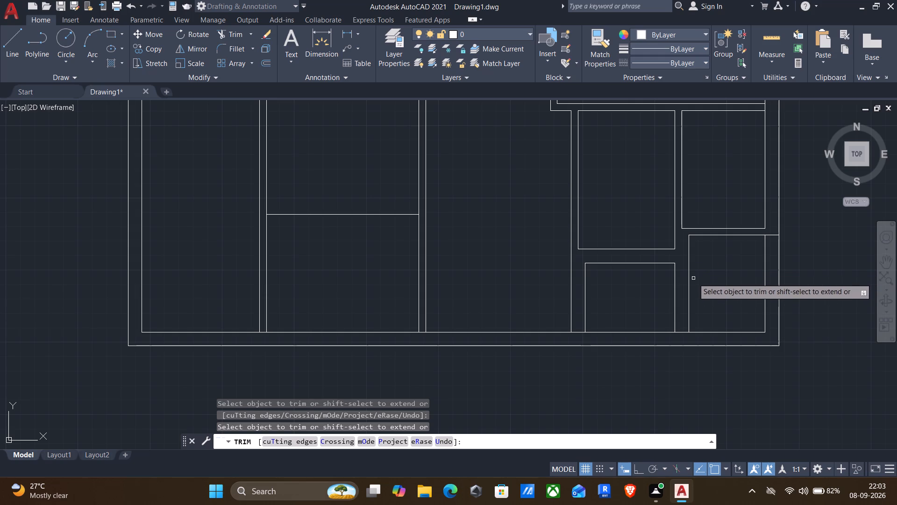
{"action": "key", "text": "Escape"}
Draw a line from the small lower room's upper-right corner to the bottom-right room's left wall line.
{"action": "key", "text": "l"}
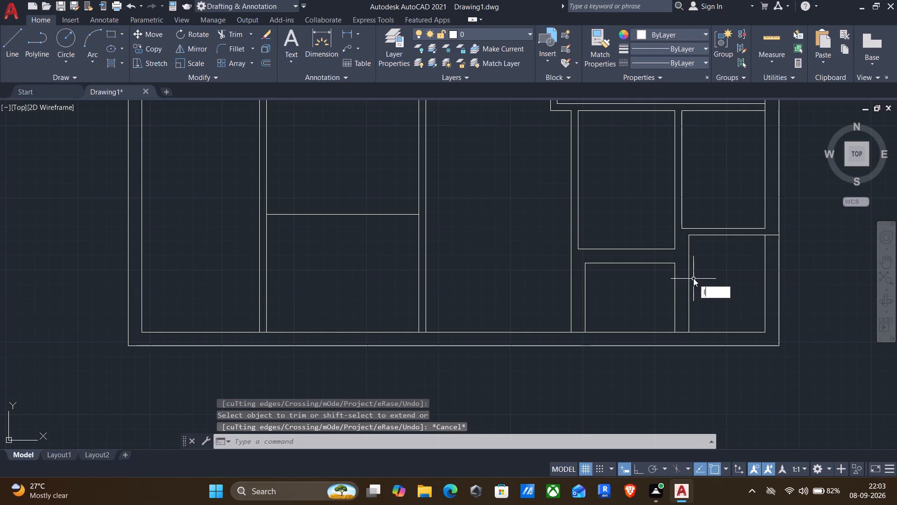
{"action": "key", "text": "Return"}
{"action": "scroll", "coordinate": [683, 260], "scroll_direction": "up", "scroll_amount": 3}
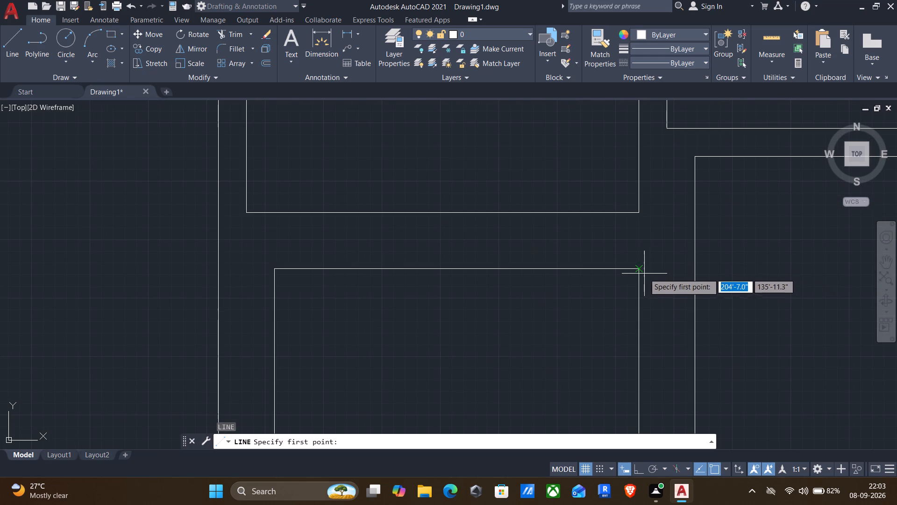
{"action": "left_click", "coordinate": [641, 272]}
{"action": "left_click", "coordinate": [694, 271]}
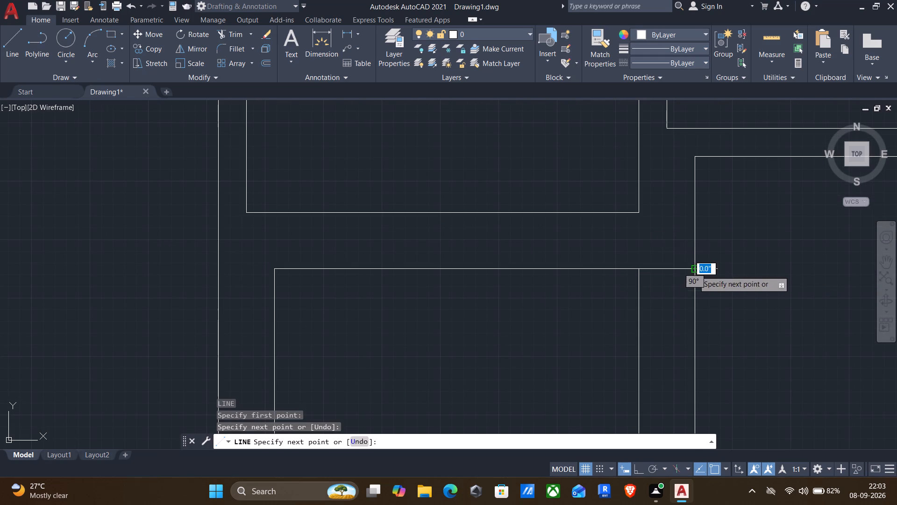
{"action": "key", "text": "Return"}
Draw a line from the small lower room's bottom-left corner down to the bottom outer wall's outer line.
{"action": "scroll", "coordinate": [626, 297], "scroll_direction": "down", "scroll_amount": 3}
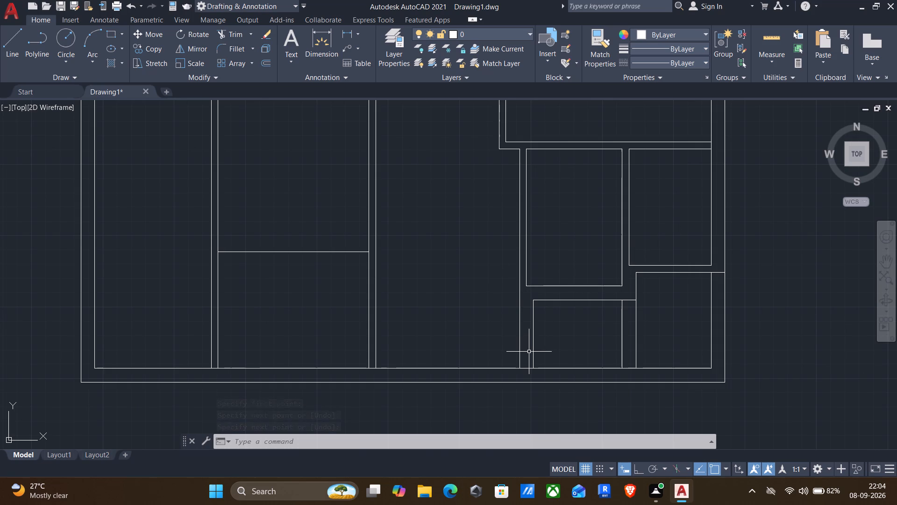
{"action": "key", "text": "l"}
{"action": "key", "text": "Return"}
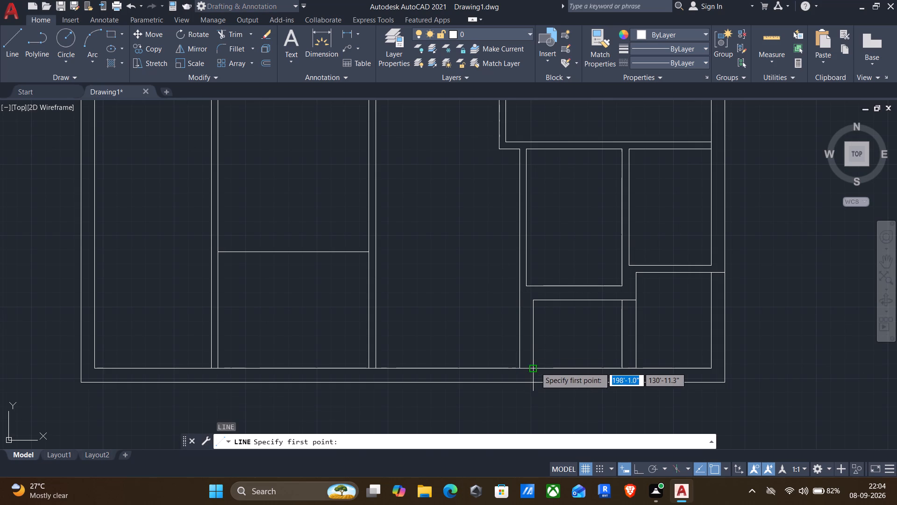
{"action": "left_click", "coordinate": [535, 367]}
{"action": "left_click", "coordinate": [531, 382]}
{"action": "key", "text": "Return"}
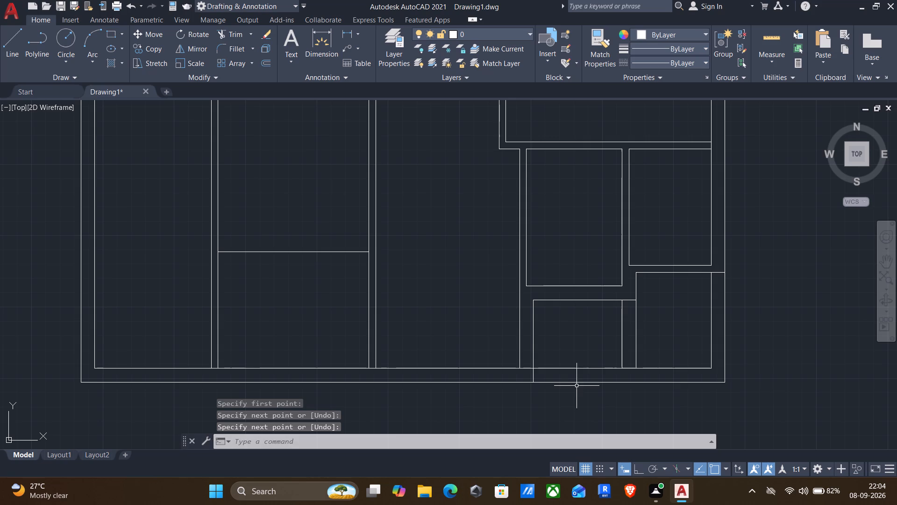
Trim away all wall lines of the two lower-right rooms, leaving a stepped lower-right outline.
{"action": "key", "text": "t"}
{"action": "key", "text": "r"}
{"action": "key", "text": "Return"}
{"action": "left_click_drag", "start_coordinate": [577, 404], "coordinate": [588, 368]}
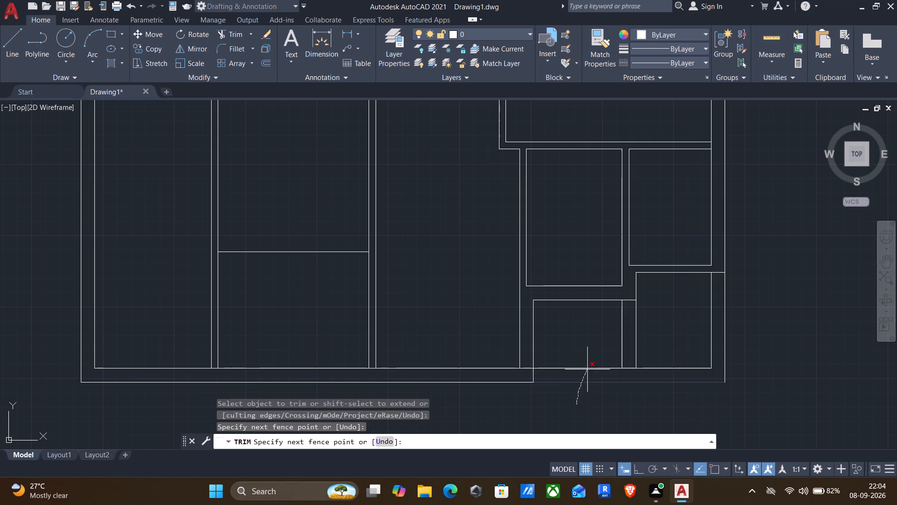
{"action": "left_click_drag", "start_coordinate": [588, 368], "coordinate": [670, 384]}
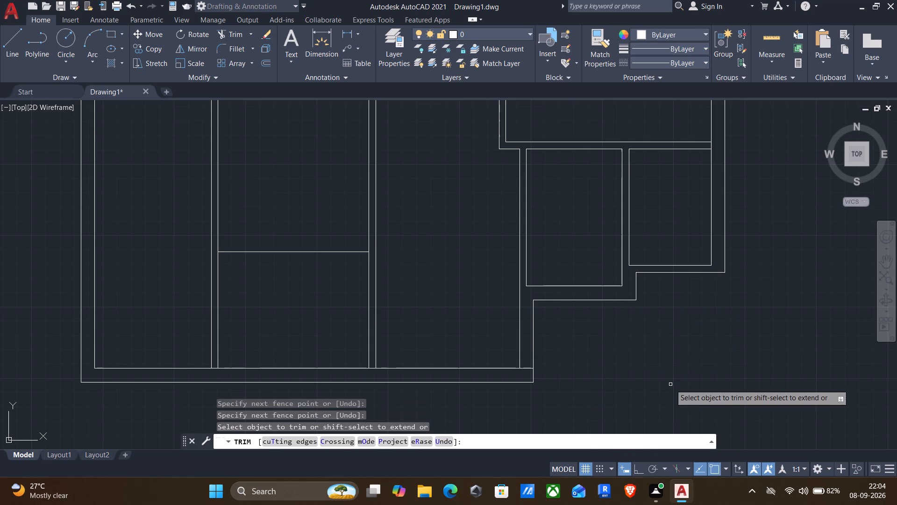
Trim the short stub of the bottom wall's inner line at the new lower-right corner beside the stepped outline.
{"action": "scroll", "coordinate": [670, 384], "scroll_direction": "down", "scroll_amount": 1}
{"action": "scroll", "coordinate": [702, 361], "scroll_direction": "down", "scroll_amount": 2}
{"action": "middle_click_drag", "start_coordinate": [743, 372], "coordinate": [719, 375]}
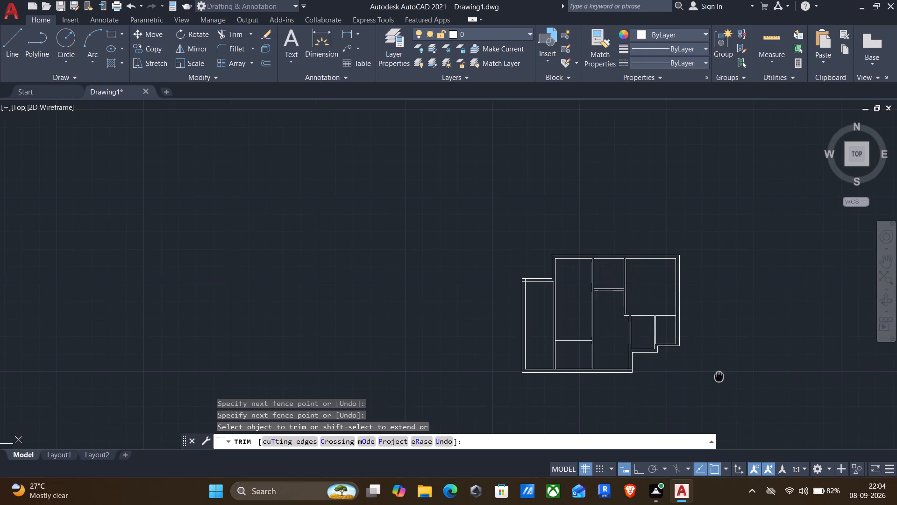
{"action": "middle_click_drag", "start_coordinate": [719, 375], "coordinate": [565, 339]}
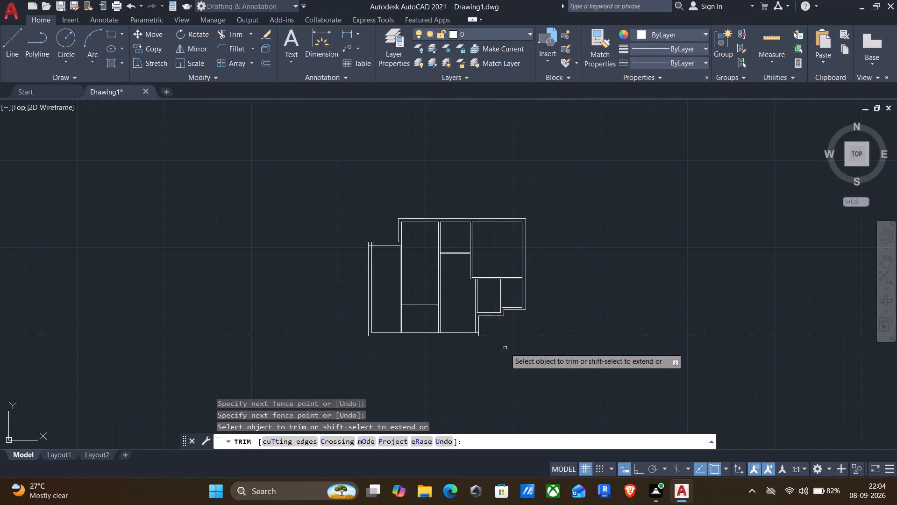
{"action": "scroll", "coordinate": [486, 345], "scroll_direction": "up", "scroll_amount": 4}
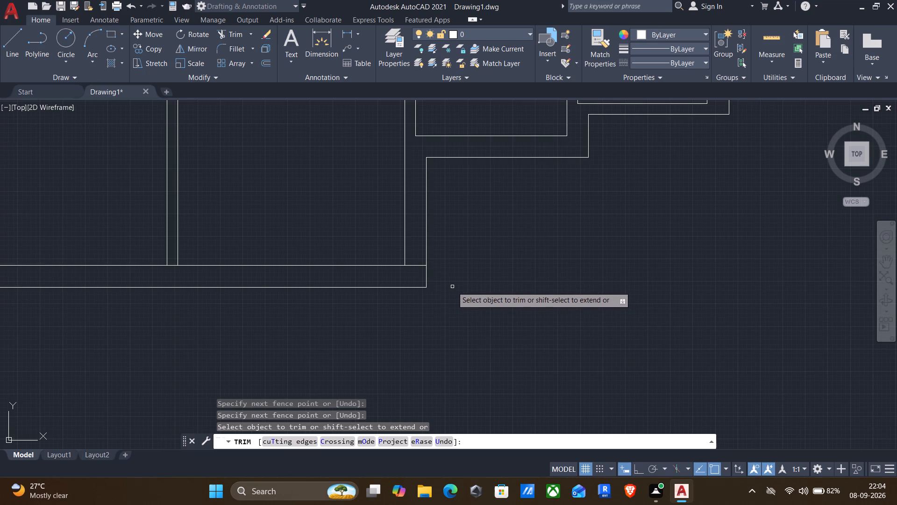
{"action": "left_click", "coordinate": [418, 269]}
{"action": "left_click", "coordinate": [414, 252]}
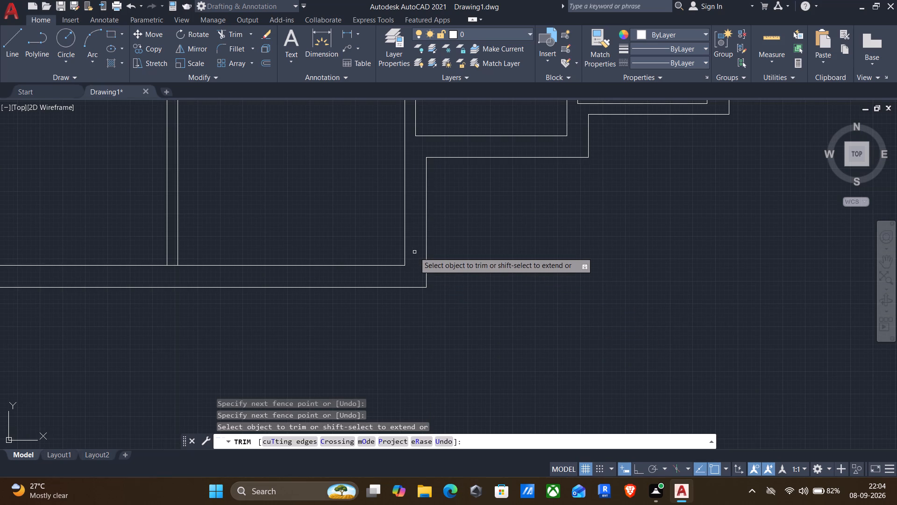
{"action": "scroll", "coordinate": [437, 270], "scroll_direction": "down", "scroll_amount": 2}
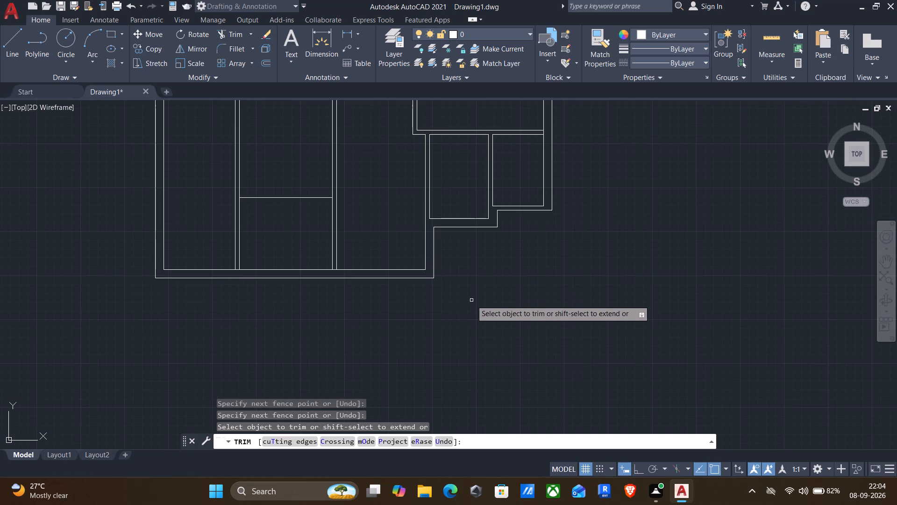
{"action": "scroll", "coordinate": [471, 300], "scroll_direction": "down", "scroll_amount": 2}
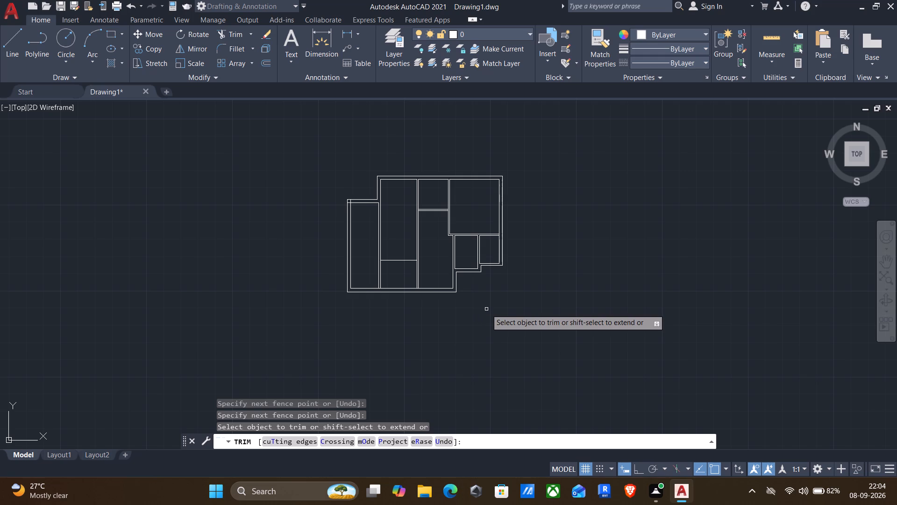
{"action": "key", "text": "Escape"}
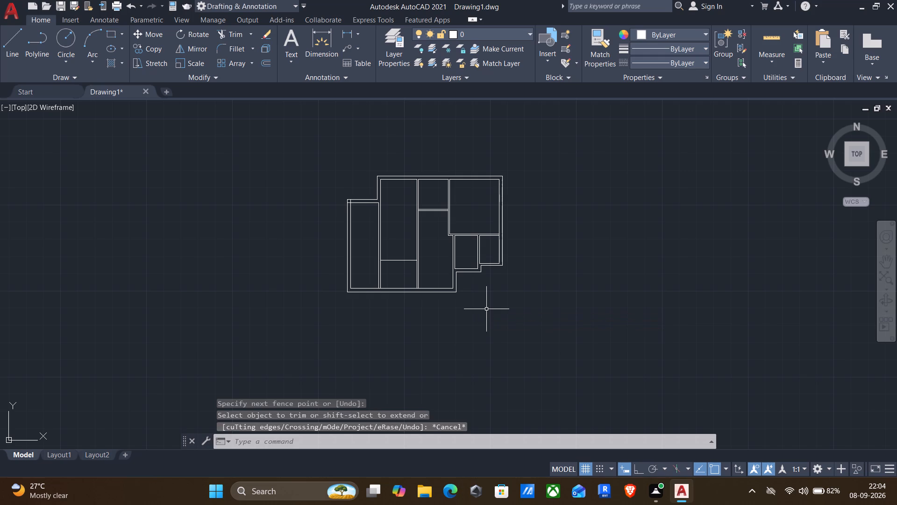
Draw two horizontal lines extending the upper-right room's bottom wall lines across to the central vertical partition's nearer line.
{"action": "scroll", "coordinate": [464, 226], "scroll_direction": "up", "scroll_amount": 2}
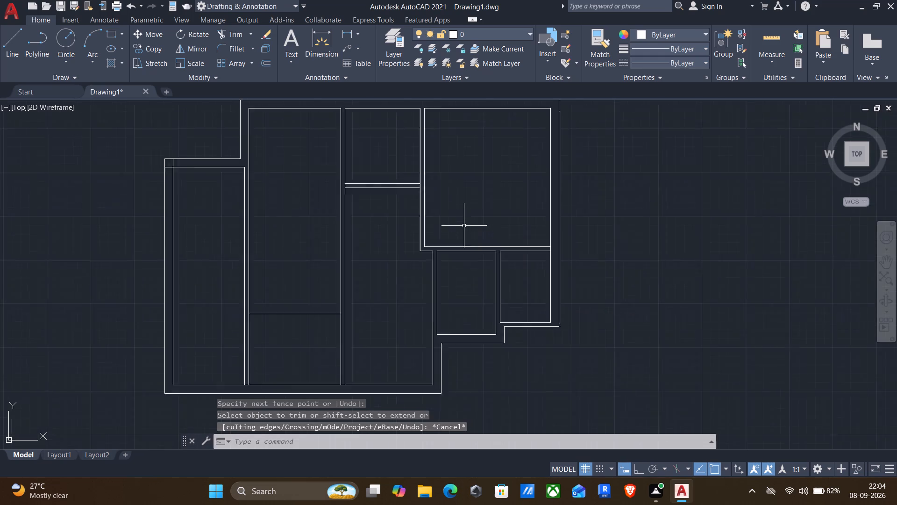
{"action": "scroll", "coordinate": [464, 226], "scroll_direction": "up", "scroll_amount": 1}
{"action": "key", "text": "l"}
{"action": "key", "text": "Return"}
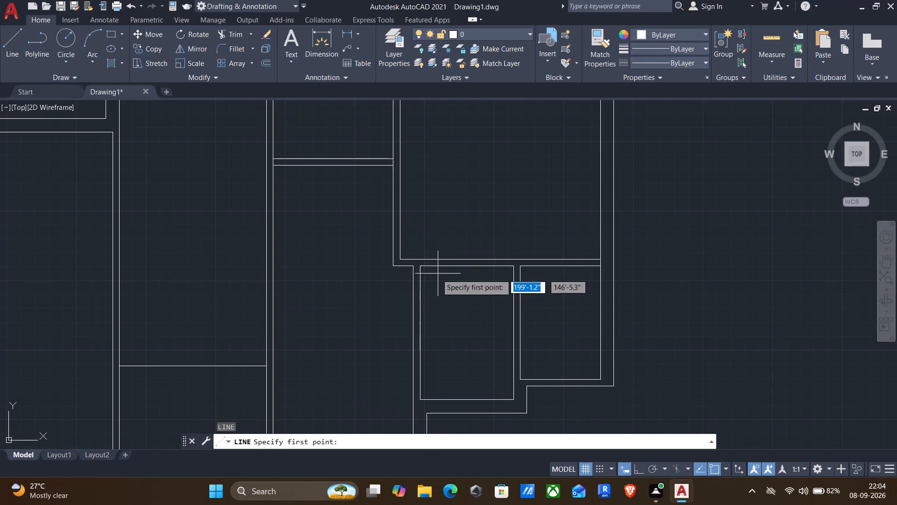
{"action": "scroll", "coordinate": [423, 274], "scroll_direction": "up", "scroll_amount": 1}
{"action": "left_click", "coordinate": [383, 247]}
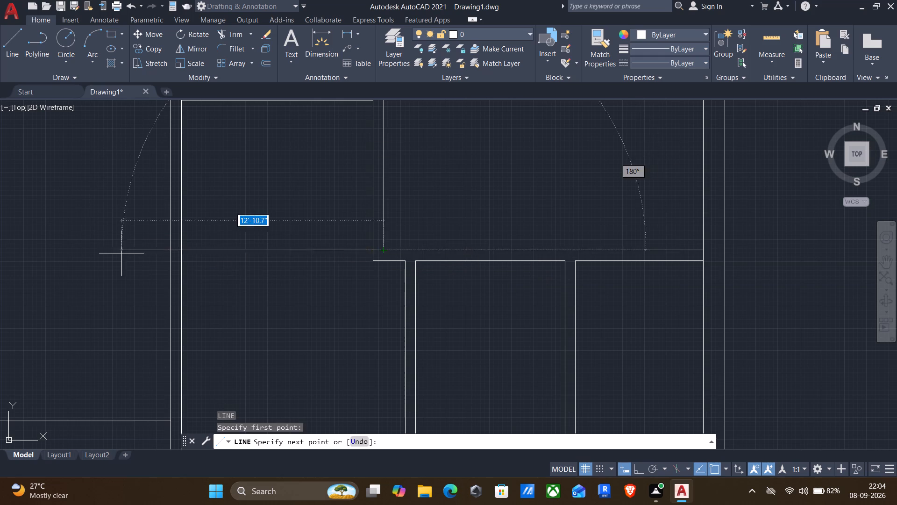
{"action": "key", "text": "F8"}
{"action": "left_click", "coordinate": [179, 251]}
{"action": "key", "text": "Return"}
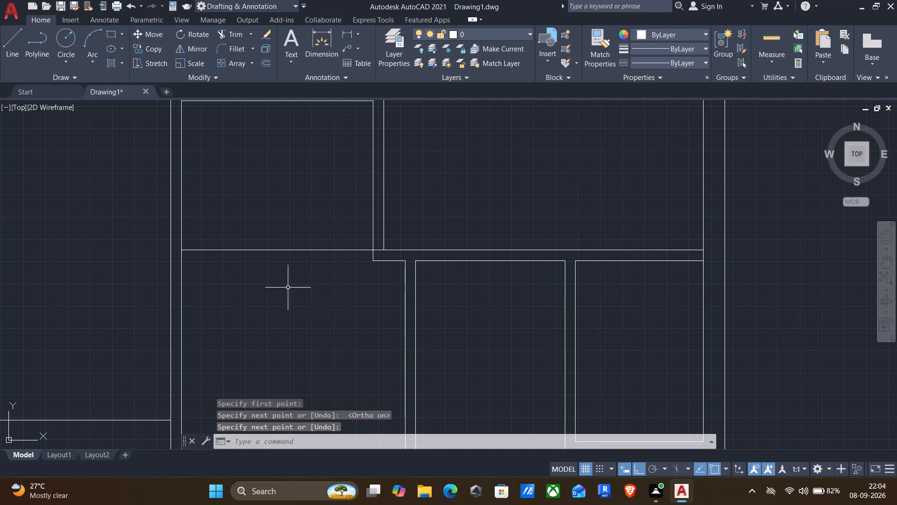
{"action": "key", "text": "Return"}
{"action": "left_click", "coordinate": [371, 263]}
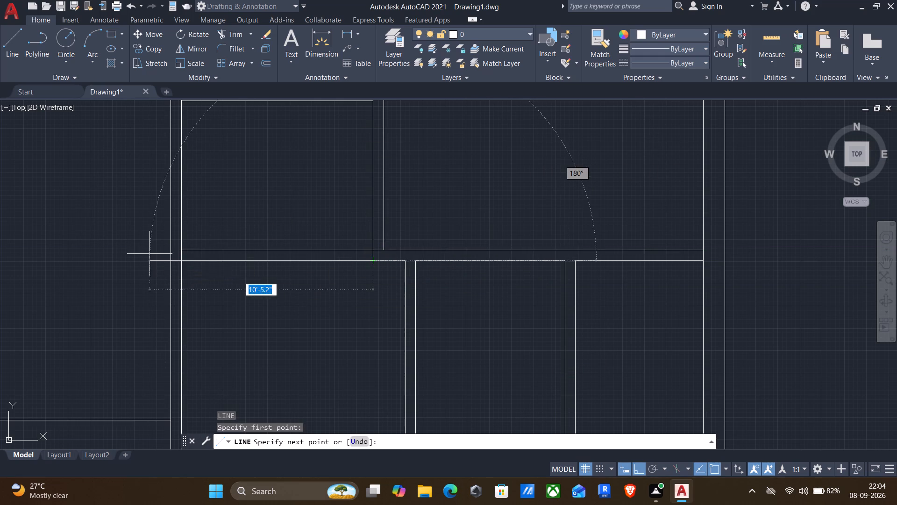
{"action": "left_click", "coordinate": [180, 263]}
{"action": "key", "text": "Return"}
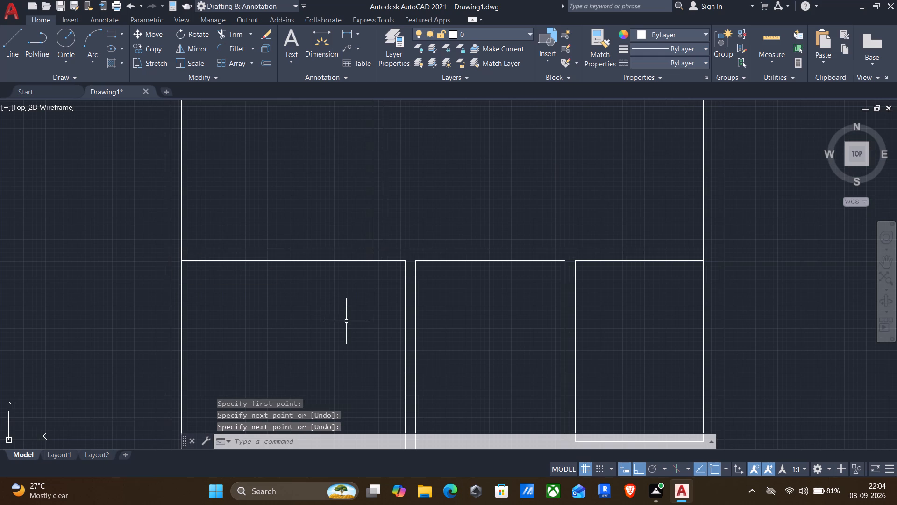
Trim the vertical wall-line segments lying between the new wall's two lines at both of its ends.
{"action": "scroll", "coordinate": [348, 318], "scroll_direction": "down", "scroll_amount": 1}
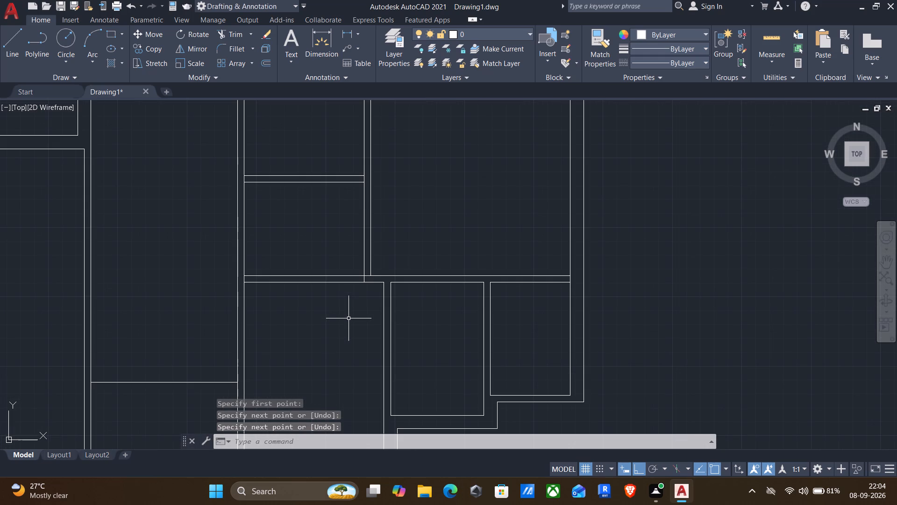
{"action": "type", "text": "tr"}
{"action": "key", "text": "Return"}
{"action": "scroll", "coordinate": [358, 281], "scroll_direction": "up", "scroll_amount": 2}
{"action": "left_click_drag", "start_coordinate": [374, 265], "coordinate": [372, 270]}
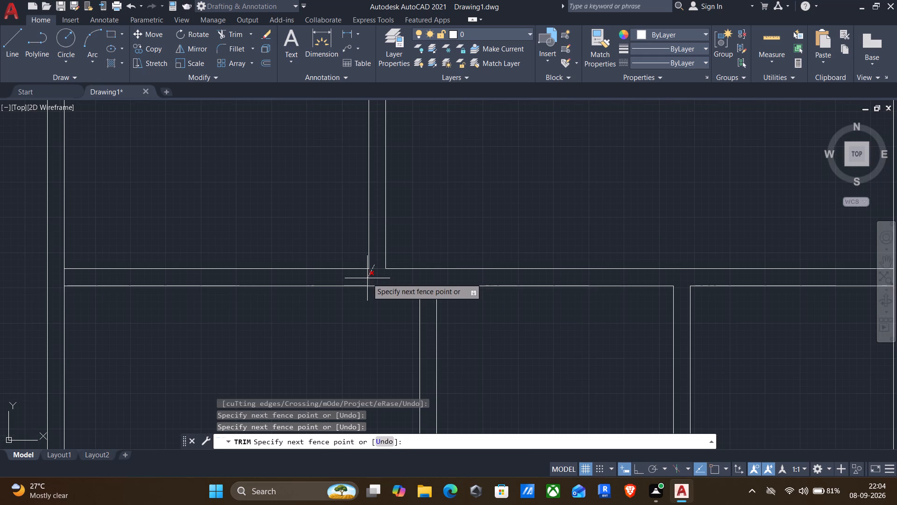
{"action": "left_click", "coordinate": [366, 279]}
{"action": "scroll", "coordinate": [380, 300], "scroll_direction": "down", "scroll_amount": 1}
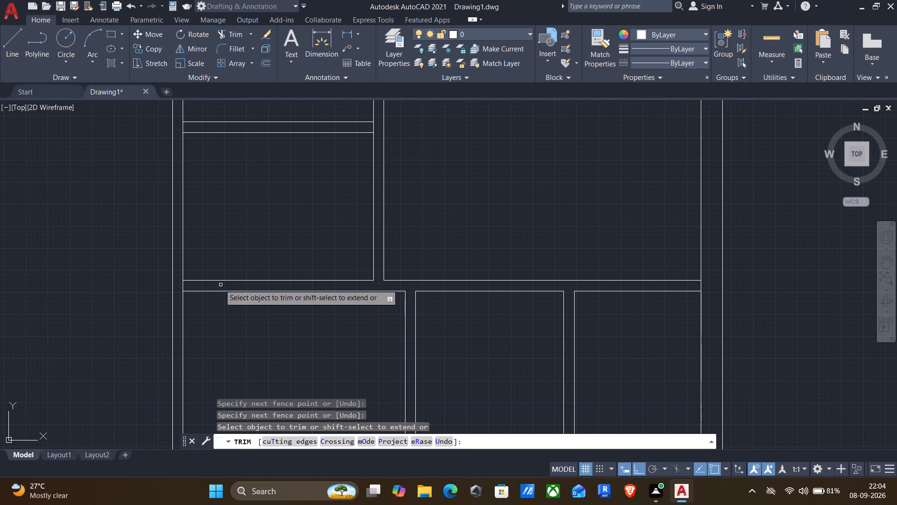
{"action": "left_click", "coordinate": [185, 287]}
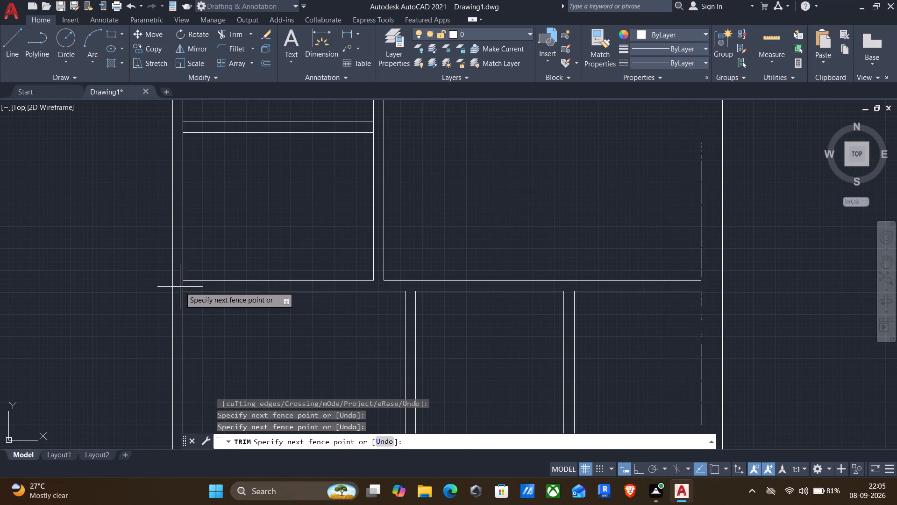
{"action": "left_click", "coordinate": [179, 287]}
Quick-measure the small room at the bottom of the second column.
{"action": "scroll", "coordinate": [181, 287], "scroll_direction": "down", "scroll_amount": 2}
{"action": "scroll", "coordinate": [218, 314], "scroll_direction": "down", "scroll_amount": 1}
{"action": "middle_click_drag", "start_coordinate": [218, 315], "coordinate": [233, 306]}
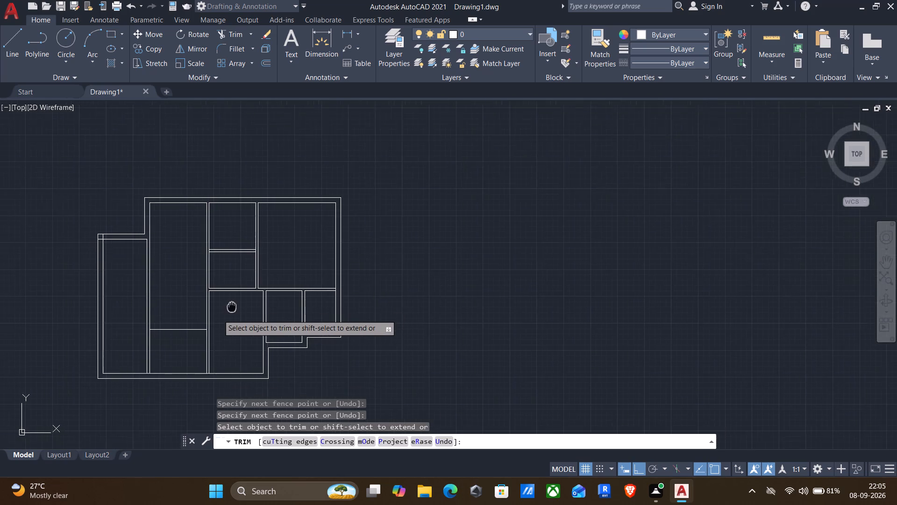
{"action": "middle_click_drag", "start_coordinate": [233, 306], "coordinate": [236, 301]}
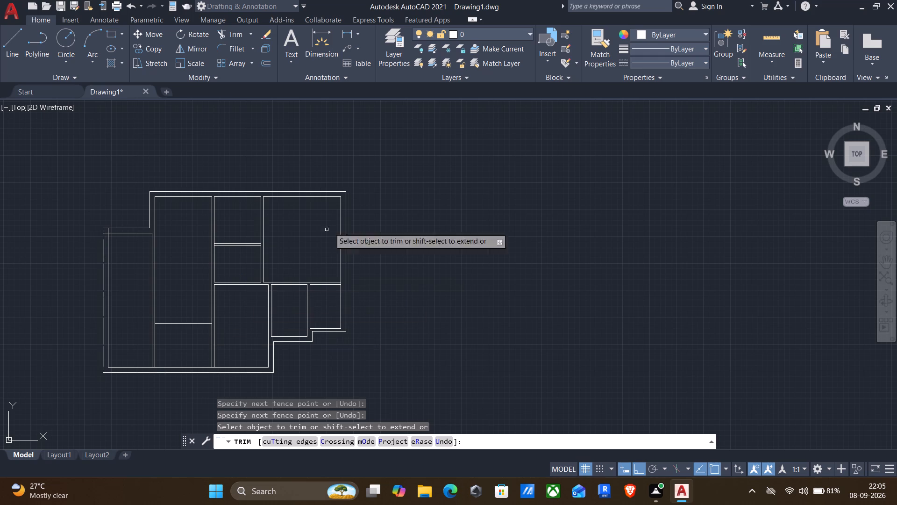
{"action": "left_click", "coordinate": [776, 36]}
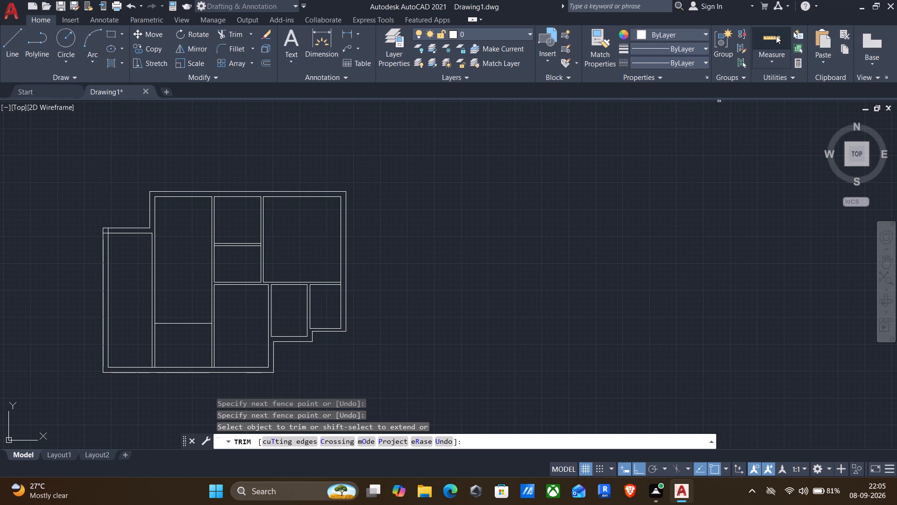
{"action": "scroll", "coordinate": [196, 345], "scroll_direction": "up", "scroll_amount": 2}
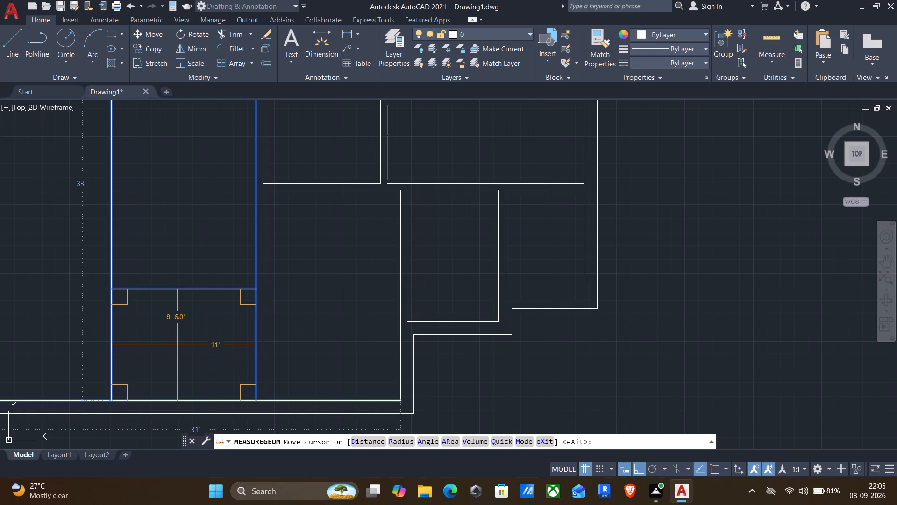
{"action": "key", "text": "Escape"}
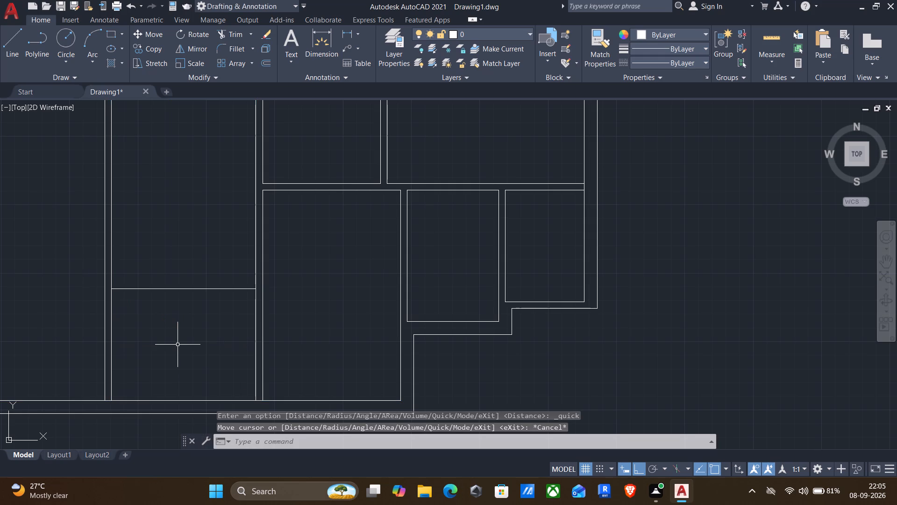
Examine the bottom outer wall, the lower rooms and the overall wall layout of the plan.
{"action": "middle_click_drag", "start_coordinate": [178, 346], "coordinate": [207, 323]}
{"action": "scroll", "coordinate": [208, 321], "scroll_direction": "down", "scroll_amount": 1}
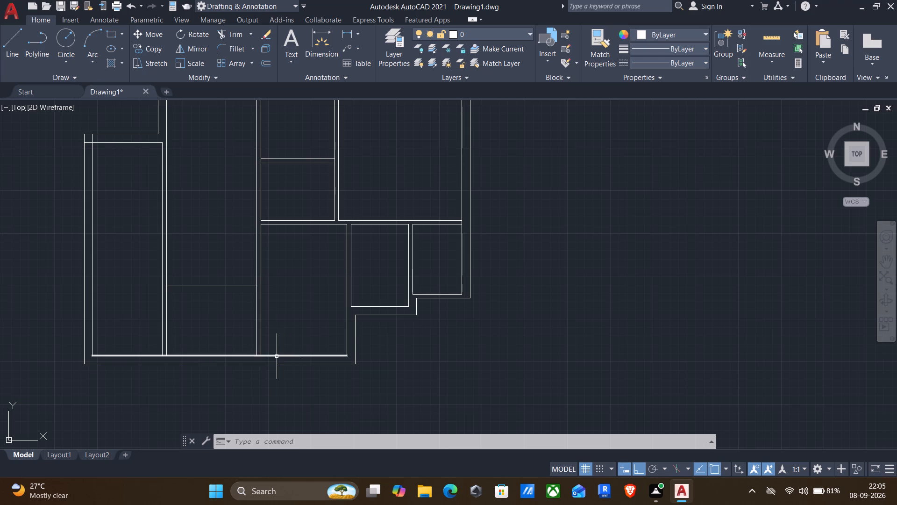
{"action": "scroll", "coordinate": [238, 354], "scroll_direction": "up", "scroll_amount": 2}
{"action": "middle_click_drag", "start_coordinate": [241, 361], "coordinate": [285, 303]}
{"action": "scroll", "coordinate": [286, 302], "scroll_direction": "down", "scroll_amount": 2}
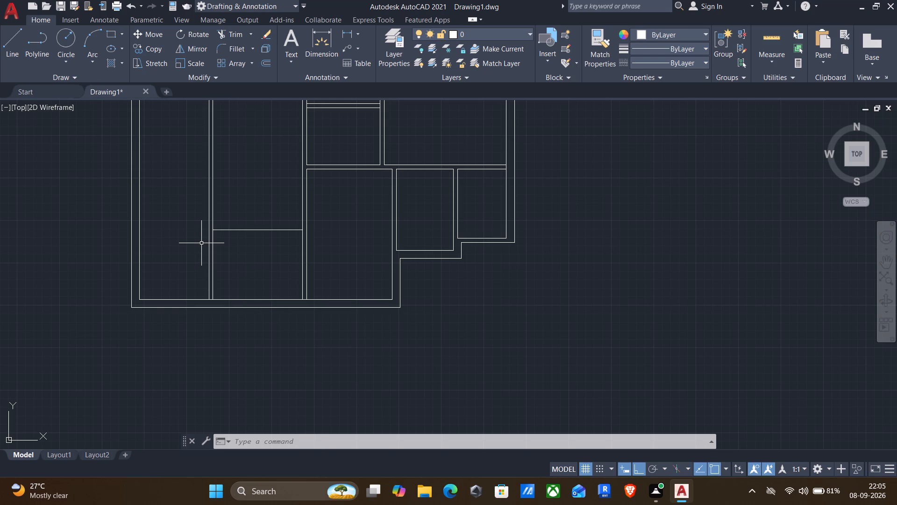
{"action": "scroll", "coordinate": [201, 243], "scroll_direction": "down", "scroll_amount": 1}
{"action": "middle_click_drag", "start_coordinate": [216, 287], "coordinate": [219, 294]}
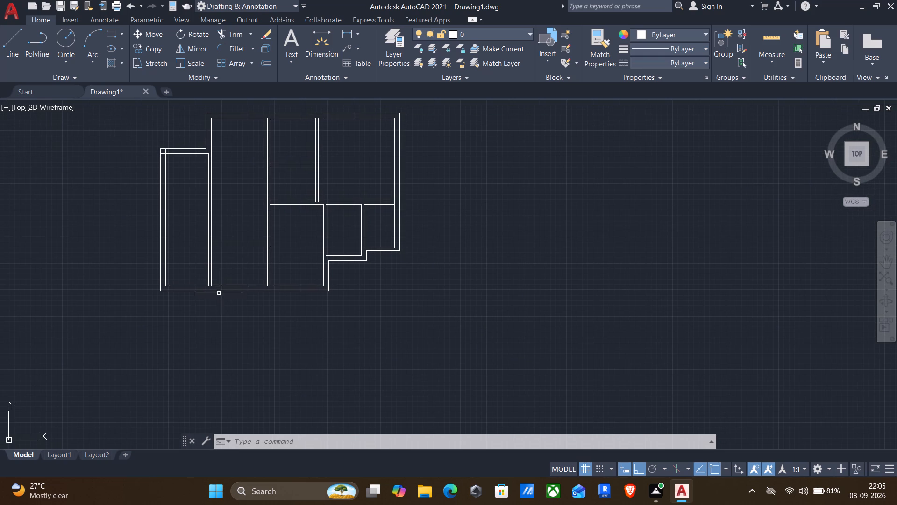
{"action": "middle_click_drag", "start_coordinate": [241, 293], "coordinate": [277, 350]}
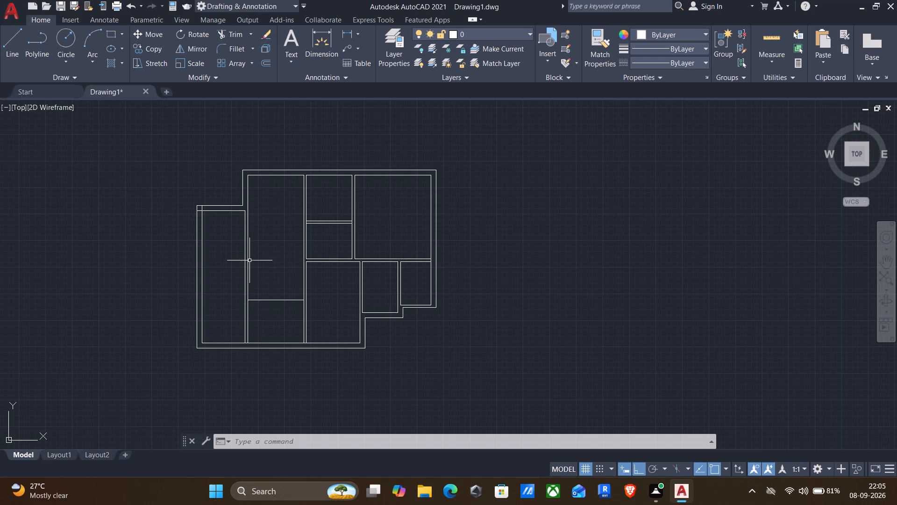
Trim the overlapping inner wall-line stubs at the far-left room's upper-left outer wall corner.
{"action": "scroll", "coordinate": [216, 203], "scroll_direction": "up", "scroll_amount": 1}
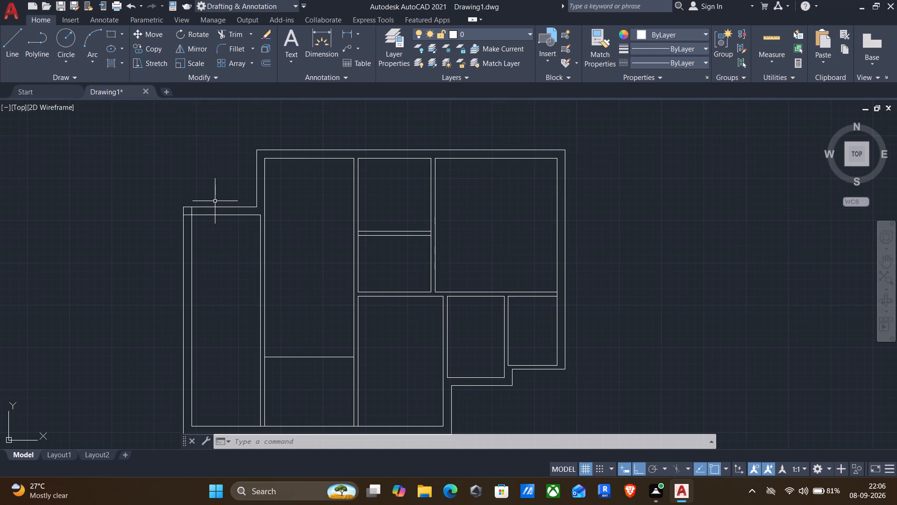
{"action": "type", "text": "tr"}
{"action": "key", "text": "Return"}
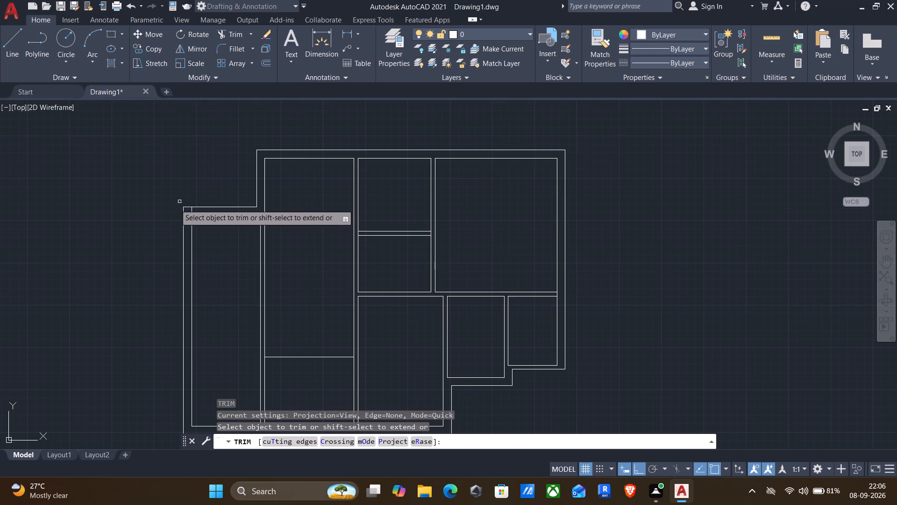
{"action": "scroll", "coordinate": [184, 221], "scroll_direction": "up", "scroll_amount": 3}
{"action": "left_click_drag", "start_coordinate": [185, 206], "coordinate": [211, 177]}
{"action": "scroll", "coordinate": [211, 176], "scroll_direction": "down", "scroll_amount": 1}
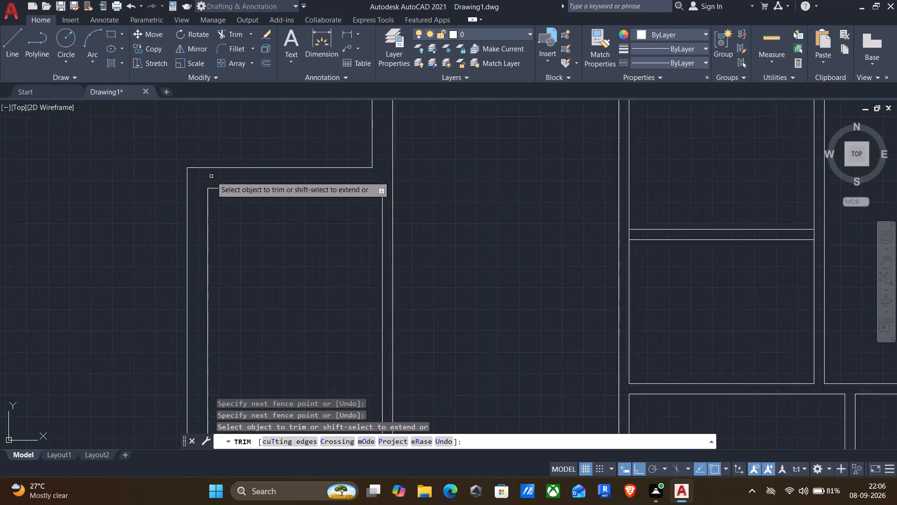
{"action": "scroll", "coordinate": [212, 177], "scroll_direction": "down", "scroll_amount": 2}
{"action": "key", "text": "Escape"}
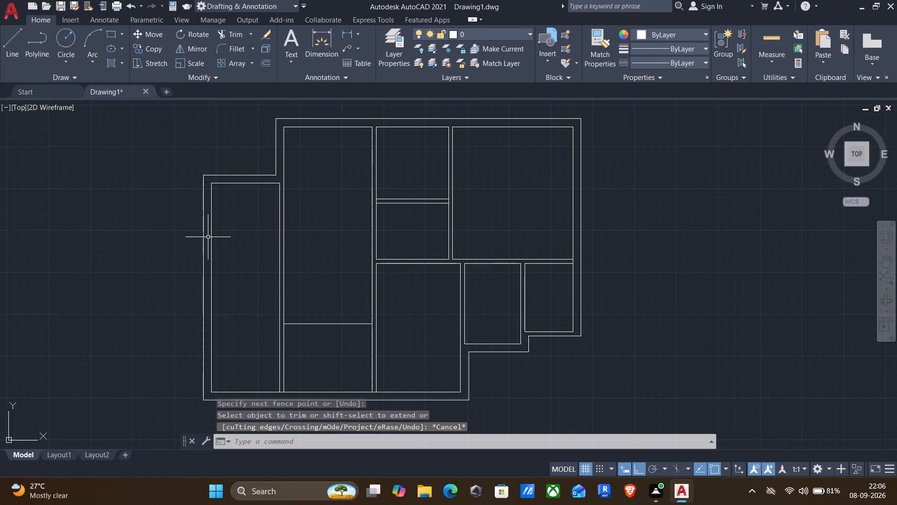
Offset the far-left room's top inner wall line 12'6" down, and offset the resulting line 6" further to form a partition.
{"action": "key", "text": "o"}
{"action": "key", "text": "Return"}
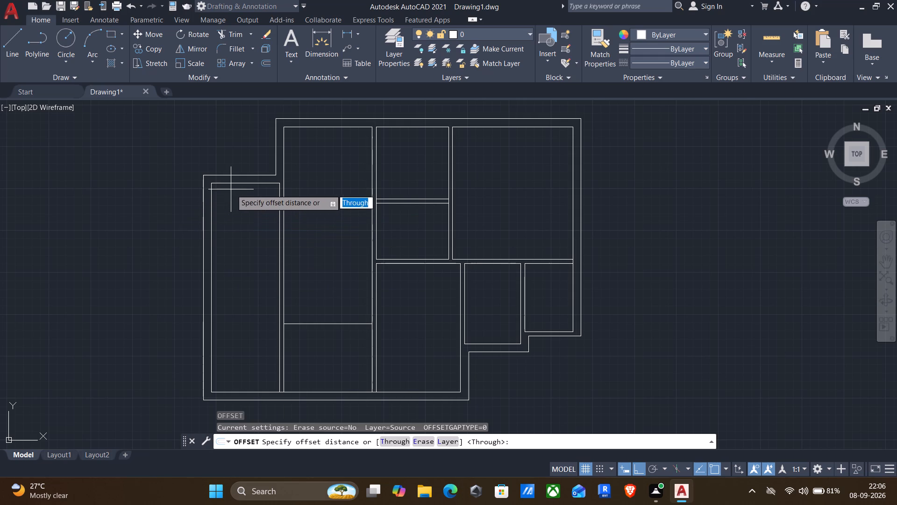
{"action": "left_click", "coordinate": [236, 184]}
{"action": "left_click", "coordinate": [232, 227]}
{"action": "left_click", "coordinate": [233, 183]}
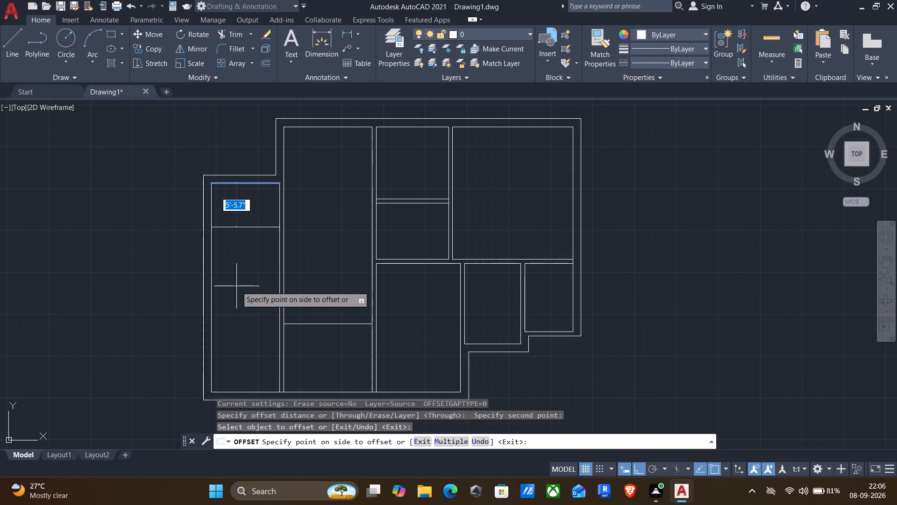
{"action": "type", "text": "12'6"}
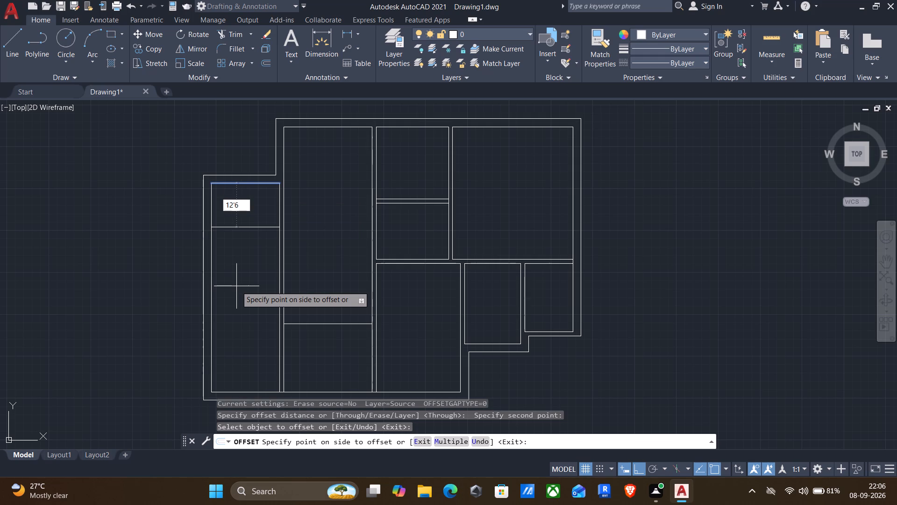
{"action": "key", "text": "shift+quotedbl"}
{"action": "key", "text": "Return"}
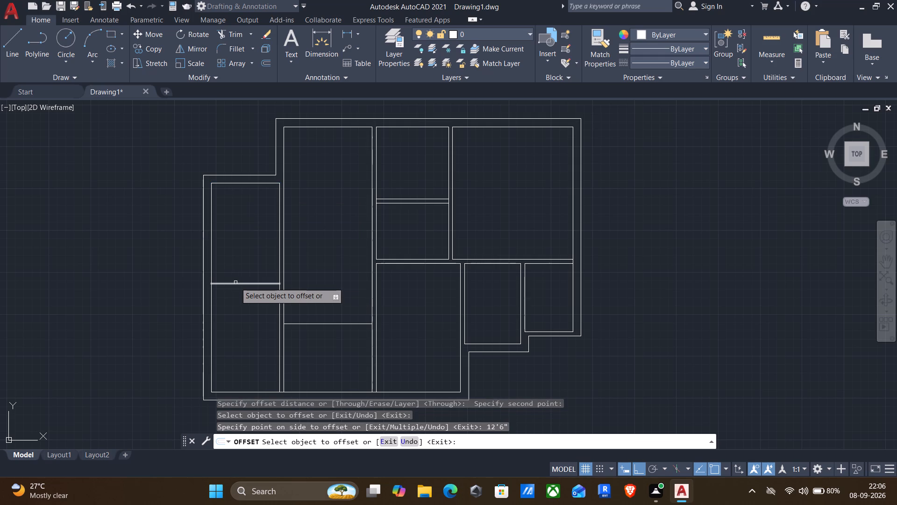
{"action": "left_click", "coordinate": [235, 282]}
{"action": "type", "text": "6\""}
{"action": "key", "text": "Return"}
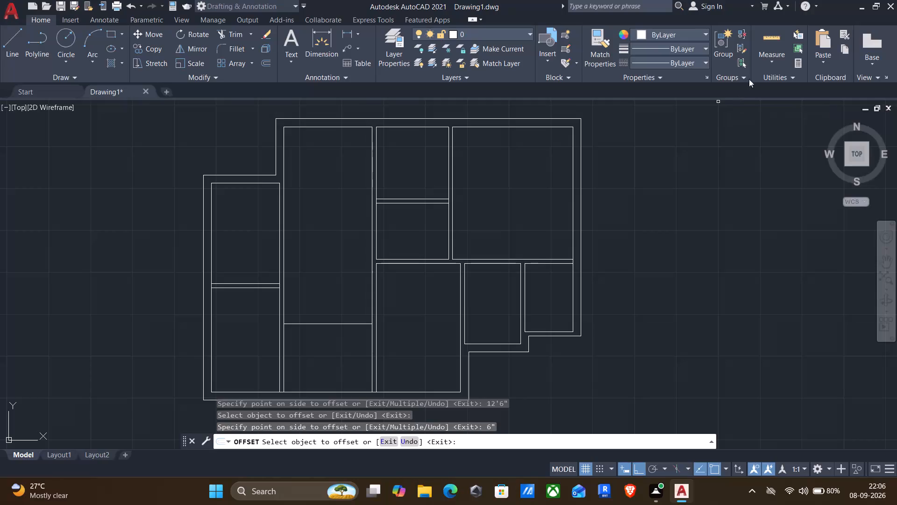
Quick-measure the far-left column's lower room.
{"action": "left_click", "coordinate": [777, 35]}
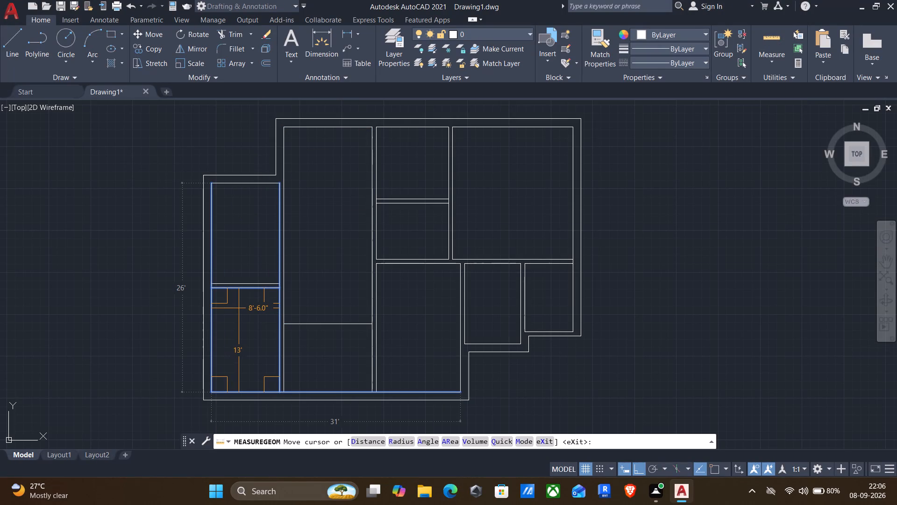
{"action": "key", "text": "Escape"}
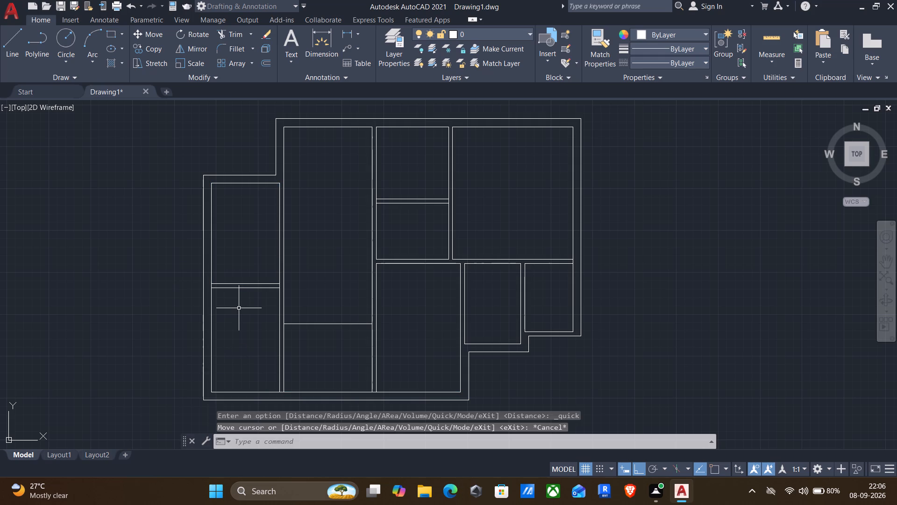
Offset the far-left column partition's lower line 5' down, and offset the resulting line 6" further down.
{"action": "key", "text": "o"}
{"action": "key", "text": "Return"}
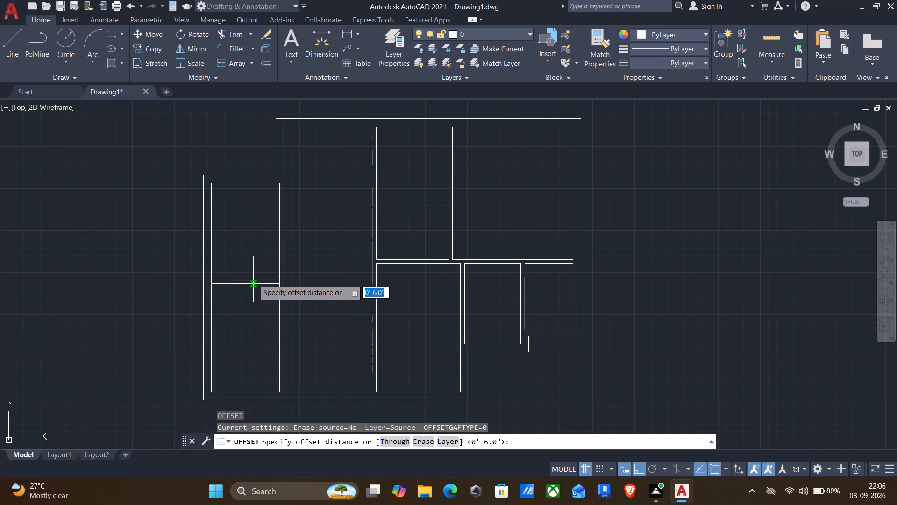
{"action": "left_click_drag", "start_coordinate": [251, 294], "coordinate": [249, 307]}
{"action": "left_click", "coordinate": [244, 361]}
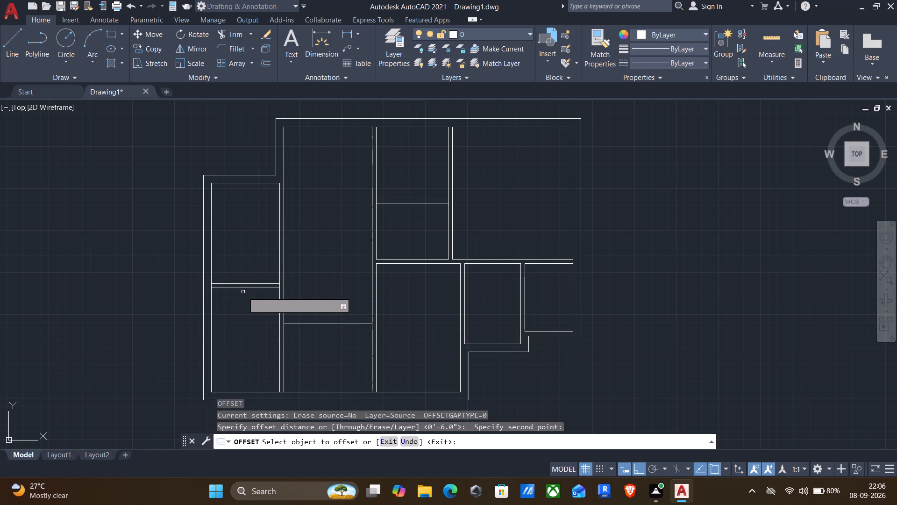
{"action": "left_click", "coordinate": [242, 287]}
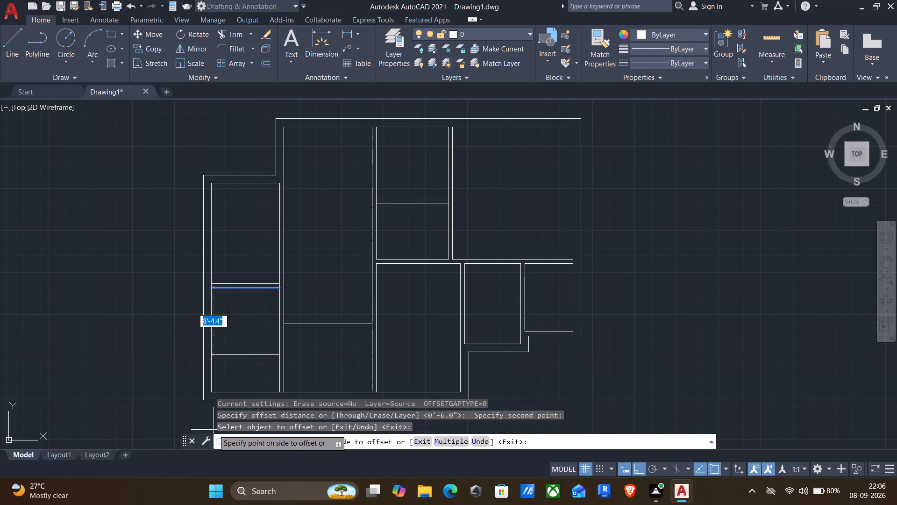
{"action": "key", "text": "5"}
{"action": "key", "text": "apostrophe"}
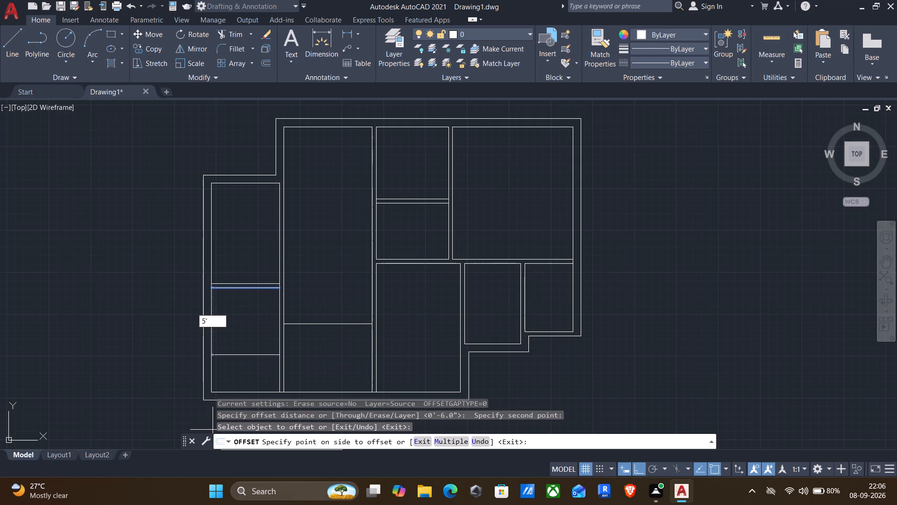
{"action": "key", "text": "Return"}
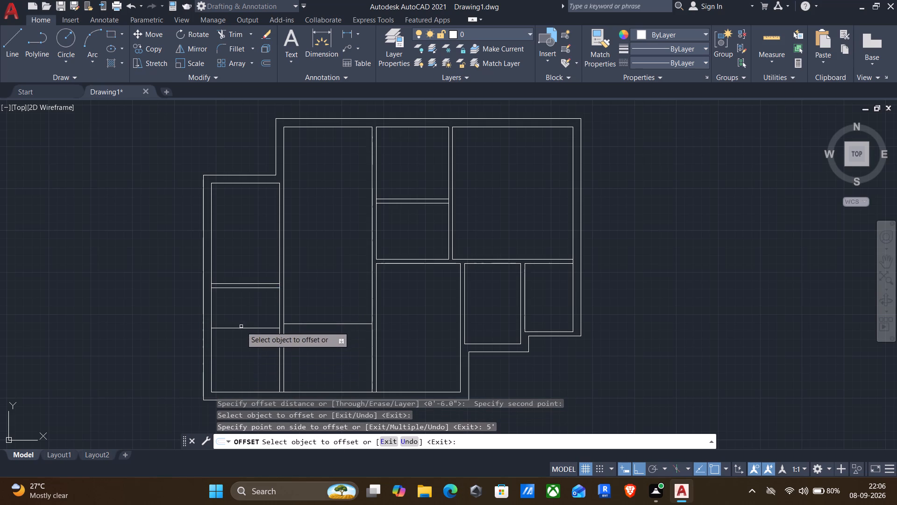
{"action": "left_click", "coordinate": [238, 330]}
{"action": "type", "text": "6\""}
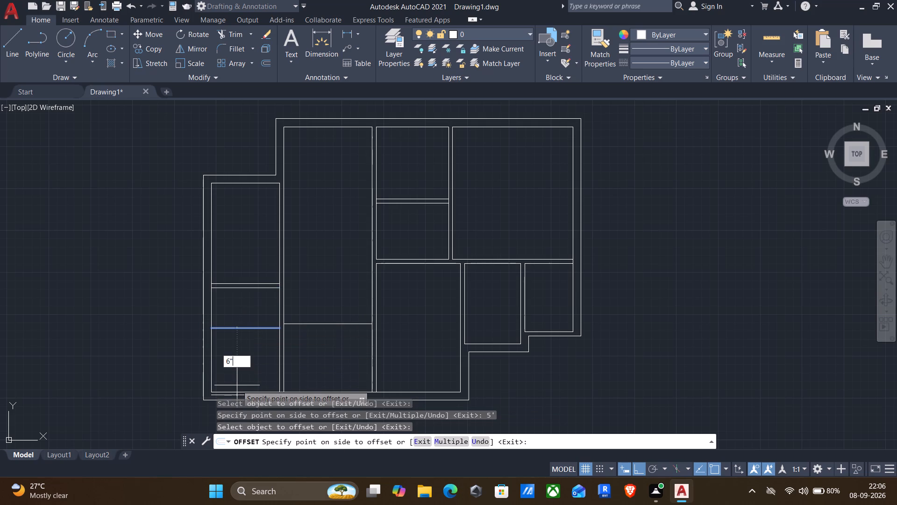
{"action": "key", "text": "Return"}
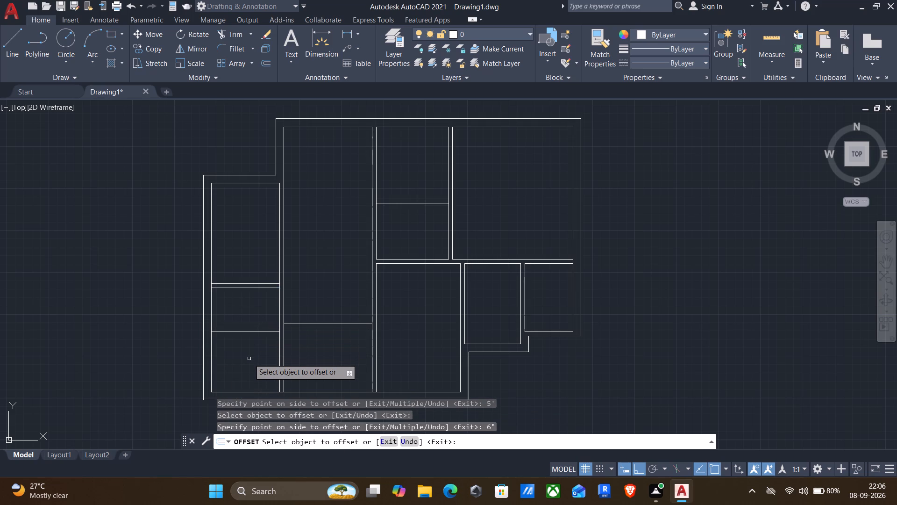
{"action": "key", "text": "Escape"}
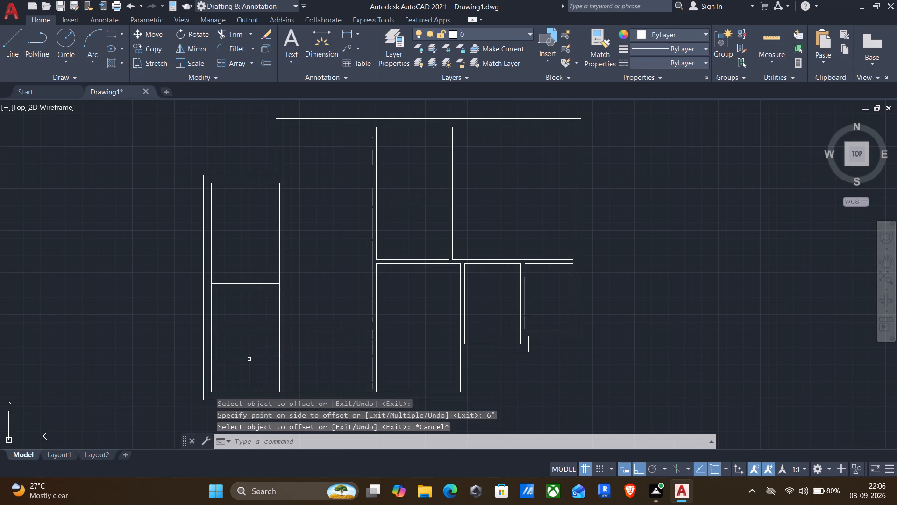
Draw a horizontal line from the left end of the lowest new wall line to the left outer wall's outer line.
{"action": "key", "text": "l"}
{"action": "key", "text": "Return"}
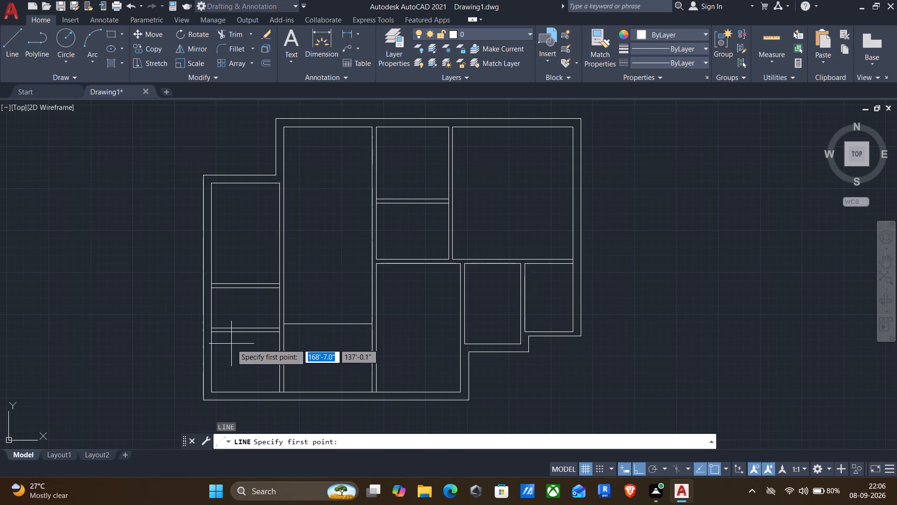
{"action": "scroll", "coordinate": [231, 344], "scroll_direction": "up", "scroll_amount": 2}
{"action": "left_click", "coordinate": [178, 313]}
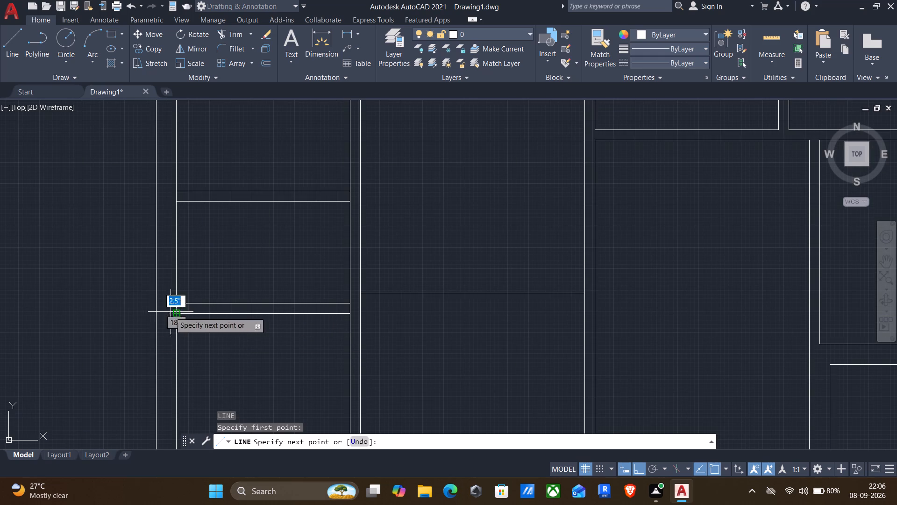
{"action": "left_click", "coordinate": [157, 317]}
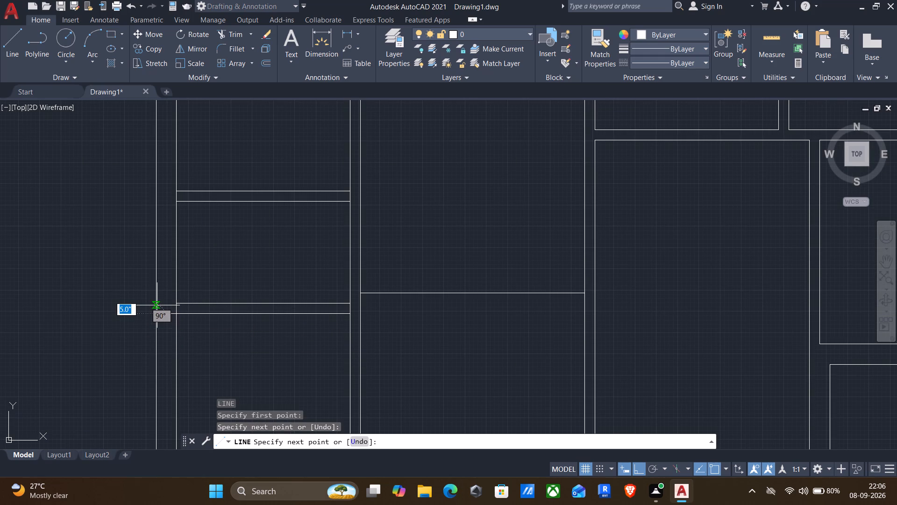
{"action": "key", "text": "Return"}
Draw a vertical line continuing the far-left column's right-hand wall line from the bottom inner wall line to the outer one.
{"action": "key", "text": "Return"}
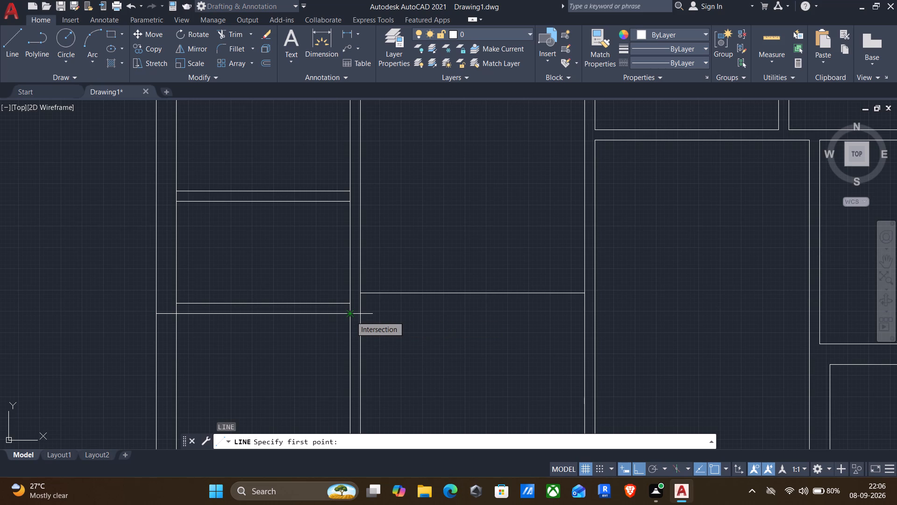
{"action": "scroll", "coordinate": [342, 362], "scroll_direction": "down", "scroll_amount": 1}
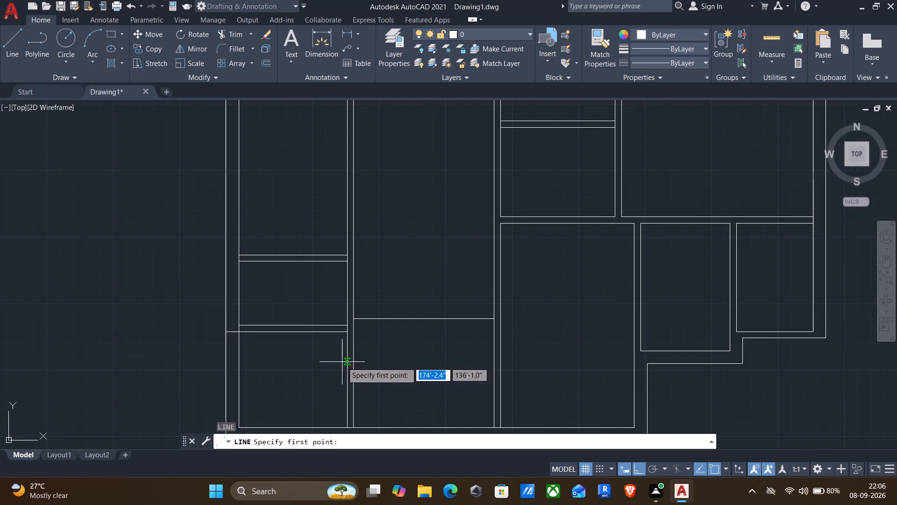
{"action": "middle_click_drag", "start_coordinate": [342, 366], "coordinate": [352, 310]}
{"action": "scroll", "coordinate": [358, 363], "scroll_direction": "up", "scroll_amount": 2}
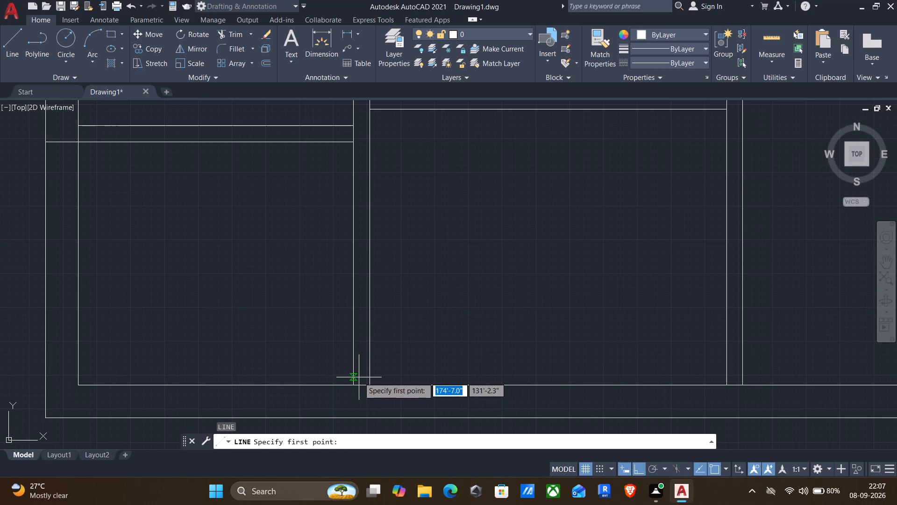
{"action": "scroll", "coordinate": [356, 384], "scroll_direction": "up", "scroll_amount": 1}
{"action": "left_click", "coordinate": [351, 385]}
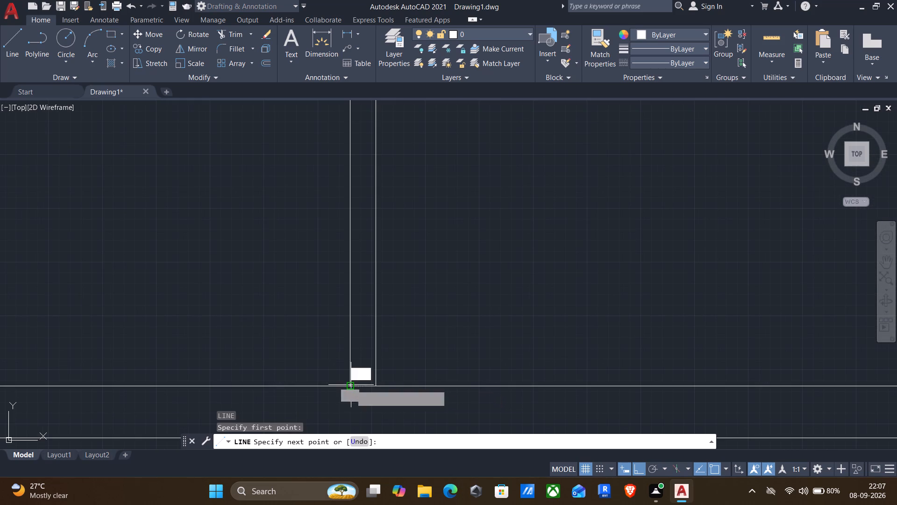
{"action": "scroll", "coordinate": [359, 297], "scroll_direction": "down", "scroll_amount": 2}
{"action": "middle_click_drag", "start_coordinate": [359, 304], "coordinate": [362, 267]}
{"action": "left_click_drag", "start_coordinate": [359, 305], "coordinate": [361, 271]}
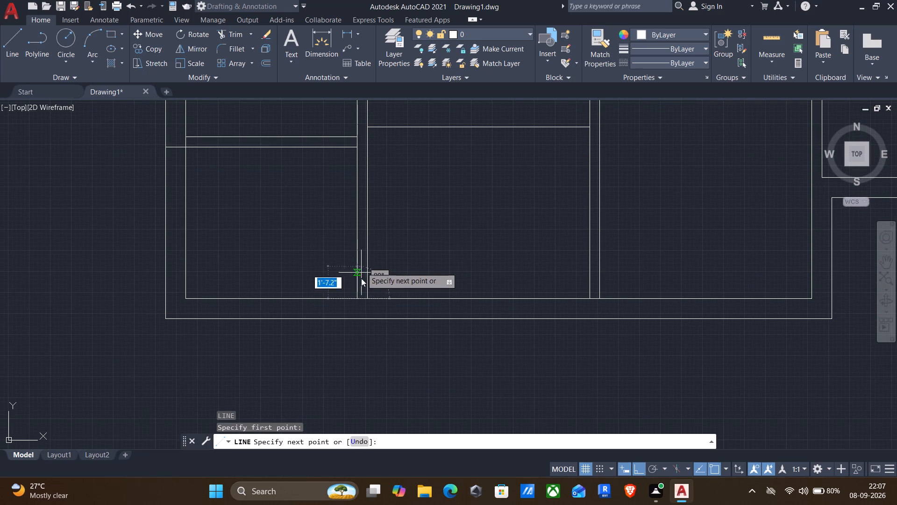
{"action": "scroll", "coordinate": [356, 322], "scroll_direction": "up", "scroll_amount": 1}
{"action": "left_click", "coordinate": [356, 322]}
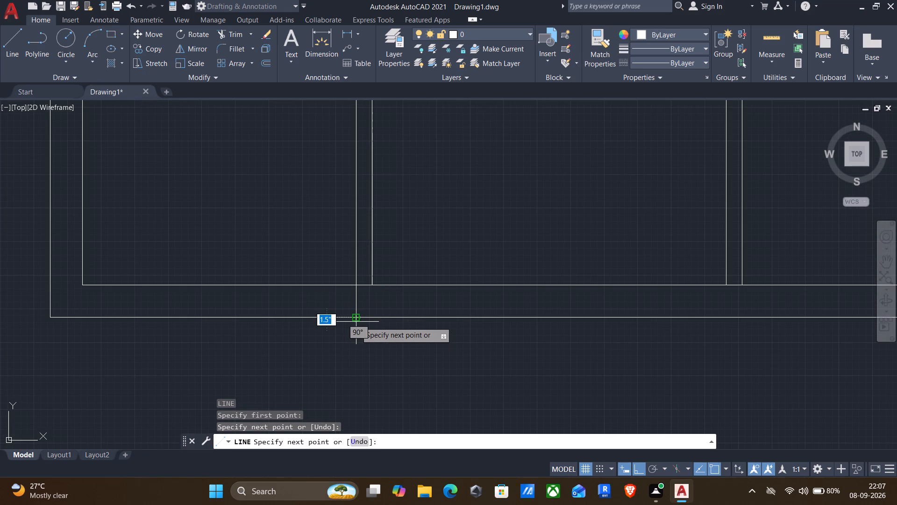
{"action": "key", "text": "Escape"}
Trim the far-left column's bottom and left wall lines below the new 6" wall, including the inner-line stub at its left corner.
{"action": "type", "text": "tr"}
{"action": "key", "text": "Return"}
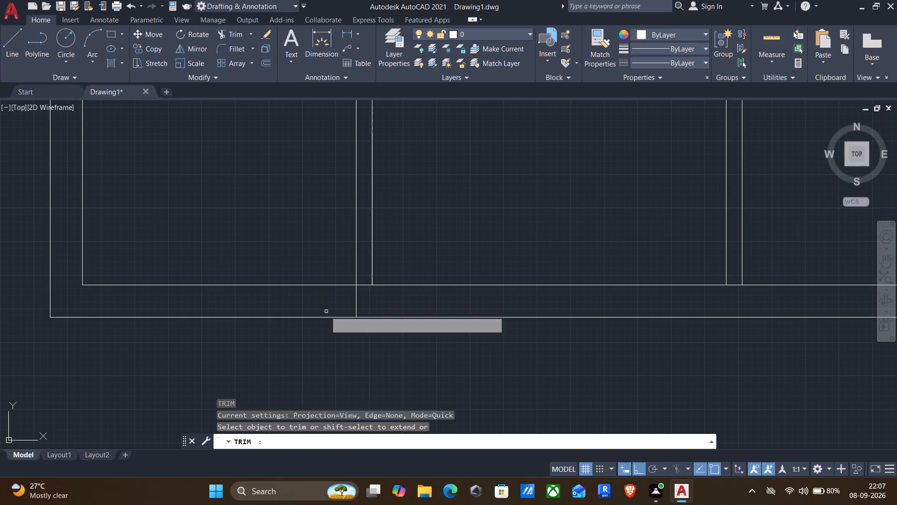
{"action": "left_click_drag", "start_coordinate": [280, 243], "coordinate": [278, 344]}
{"action": "scroll", "coordinate": [218, 277], "scroll_direction": "down", "scroll_amount": 2}
{"action": "left_click_drag", "start_coordinate": [131, 236], "coordinate": [131, 236]}
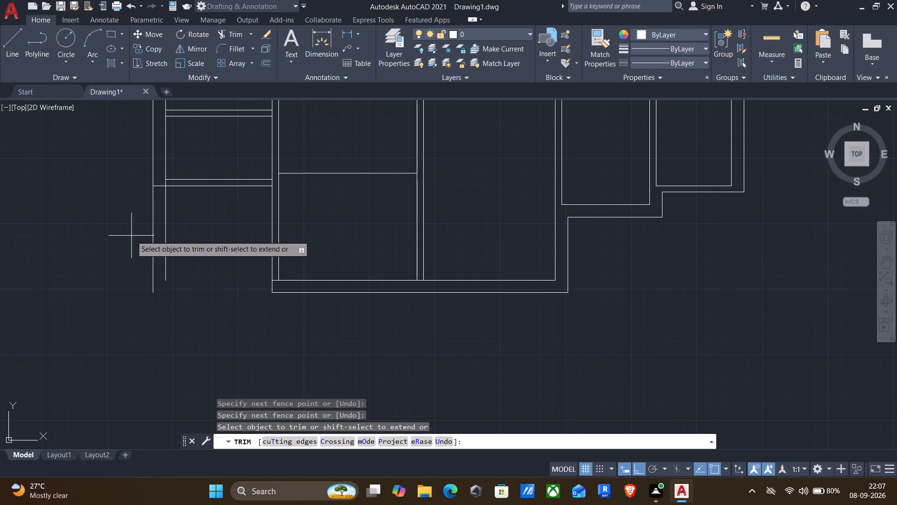
{"action": "left_click_drag", "start_coordinate": [131, 236], "coordinate": [171, 224]}
{"action": "scroll", "coordinate": [165, 183], "scroll_direction": "up", "scroll_amount": 2}
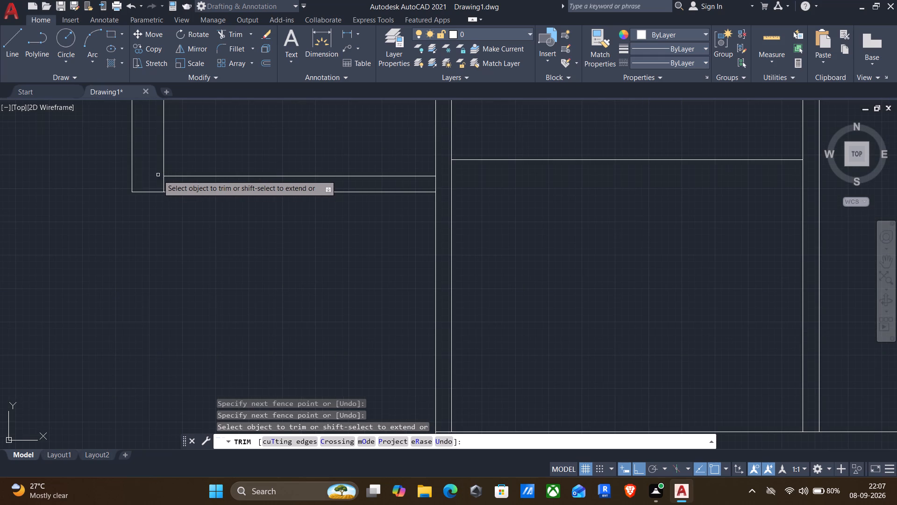
{"action": "left_click_drag", "start_coordinate": [157, 176], "coordinate": [167, 182]}
Trim the inner-line stub at the plan's new bottom-left corner and the wall-line pieces crossing the far-left column's bottom wall and partition ends.
{"action": "scroll", "coordinate": [451, 355], "scroll_direction": "down", "scroll_amount": 2}
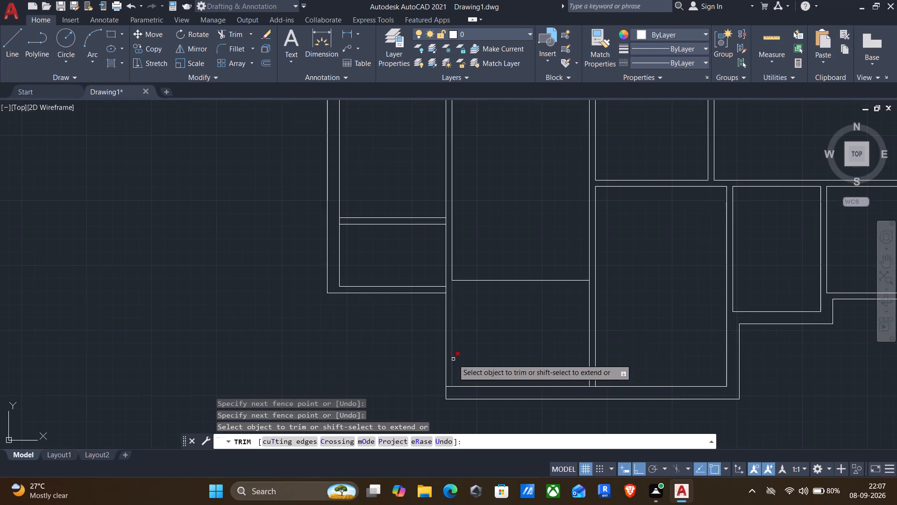
{"action": "scroll", "coordinate": [455, 364], "scroll_direction": "up", "scroll_amount": 2}
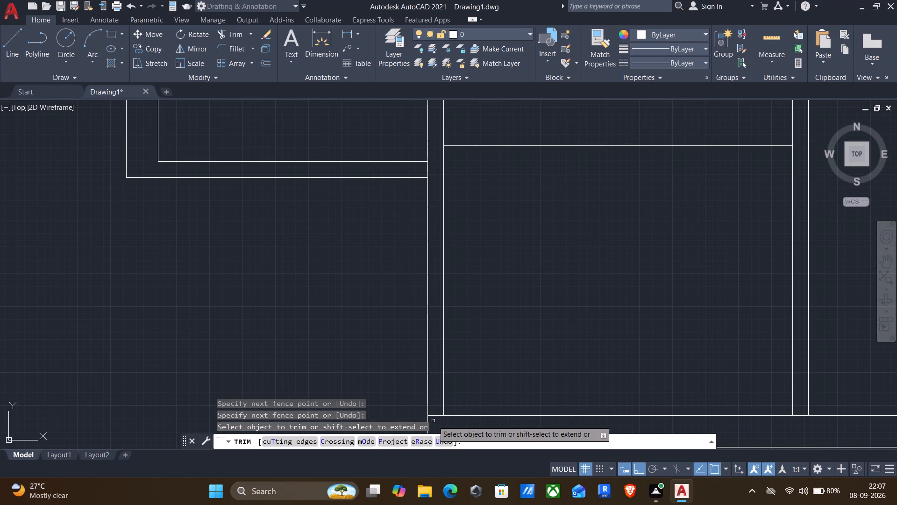
{"action": "left_click_drag", "start_coordinate": [433, 421], "coordinate": [436, 401]}
{"action": "scroll", "coordinate": [436, 401], "scroll_direction": "down", "scroll_amount": 2}
{"action": "scroll", "coordinate": [434, 303], "scroll_direction": "down", "scroll_amount": 1}
{"action": "scroll", "coordinate": [434, 303], "scroll_direction": "up", "scroll_amount": 3}
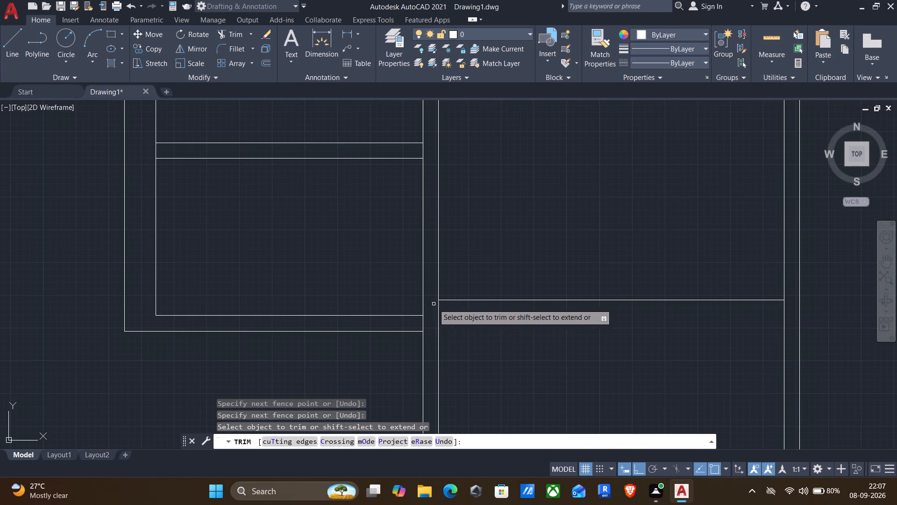
{"action": "left_click", "coordinate": [421, 323]}
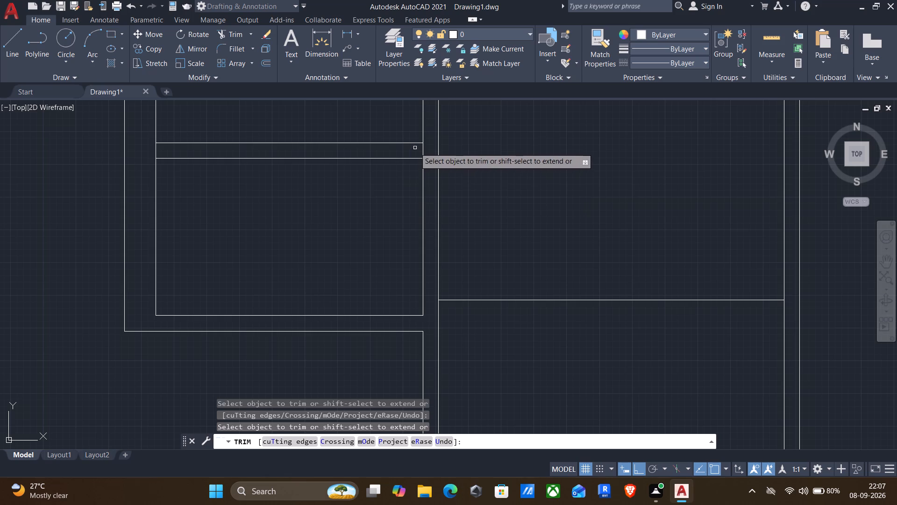
{"action": "left_click", "coordinate": [422, 151]}
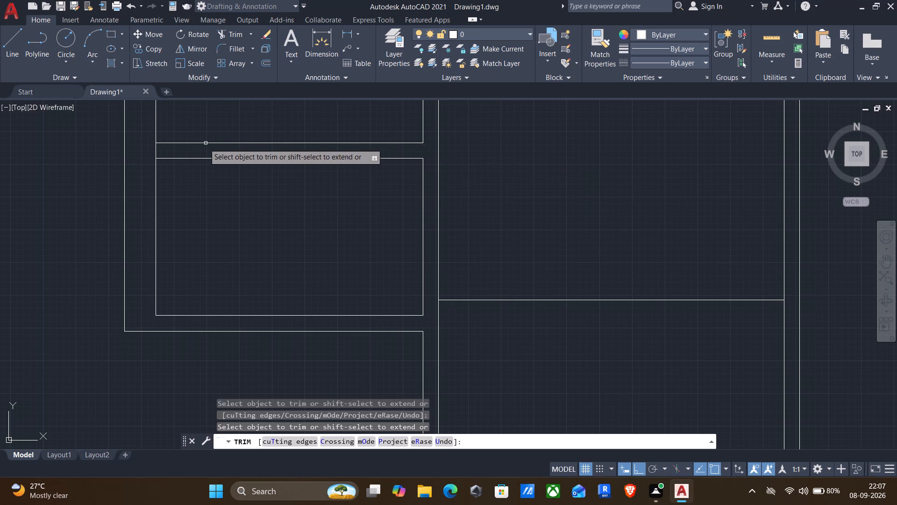
{"action": "left_click_drag", "start_coordinate": [152, 151], "coordinate": [163, 151]}
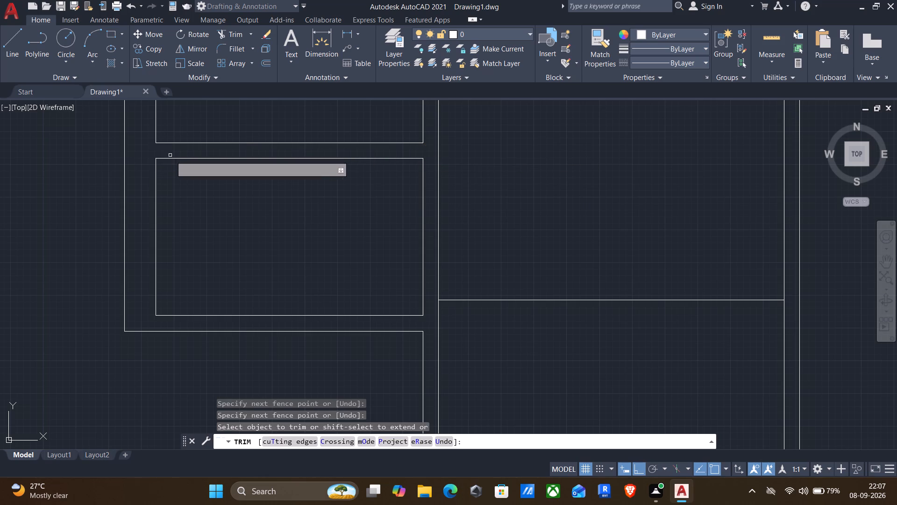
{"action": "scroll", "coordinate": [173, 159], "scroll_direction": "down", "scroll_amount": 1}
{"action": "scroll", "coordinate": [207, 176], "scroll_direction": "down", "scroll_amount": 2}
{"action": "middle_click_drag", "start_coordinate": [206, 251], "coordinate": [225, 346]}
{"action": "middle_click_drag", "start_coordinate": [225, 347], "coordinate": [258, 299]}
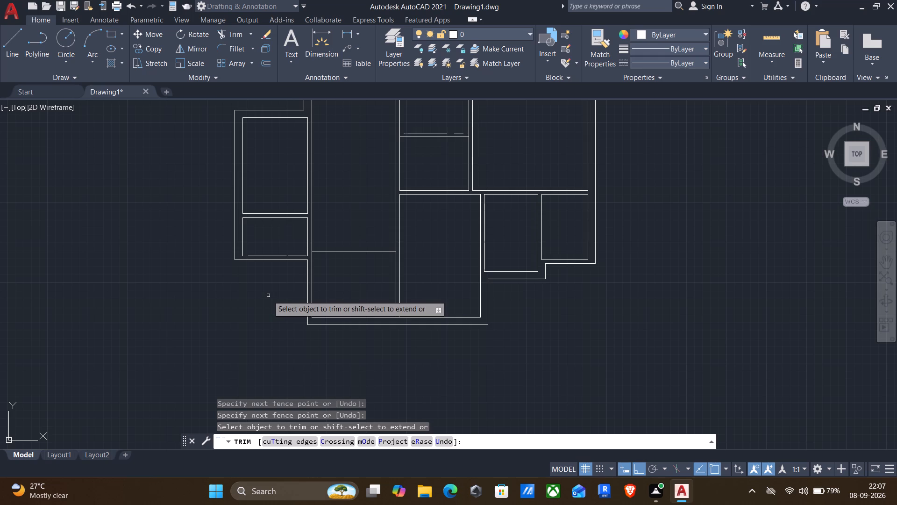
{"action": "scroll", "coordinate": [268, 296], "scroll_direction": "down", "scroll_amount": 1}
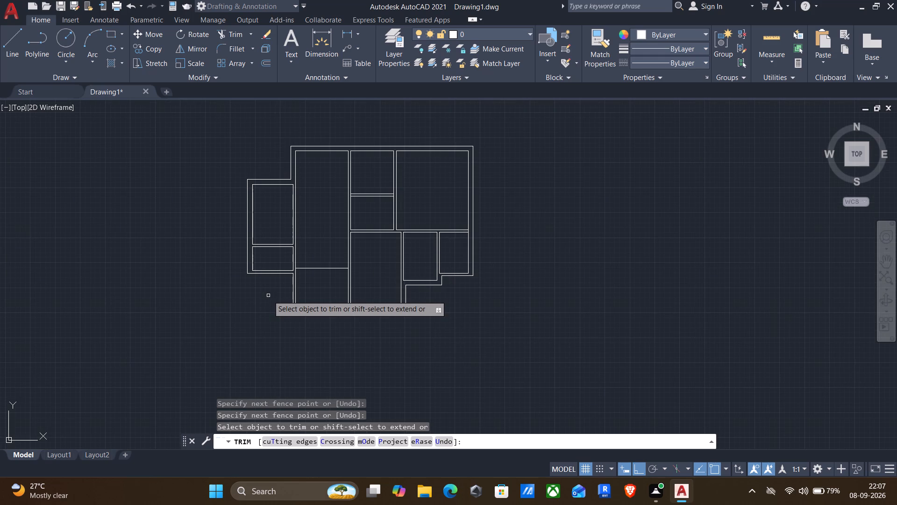
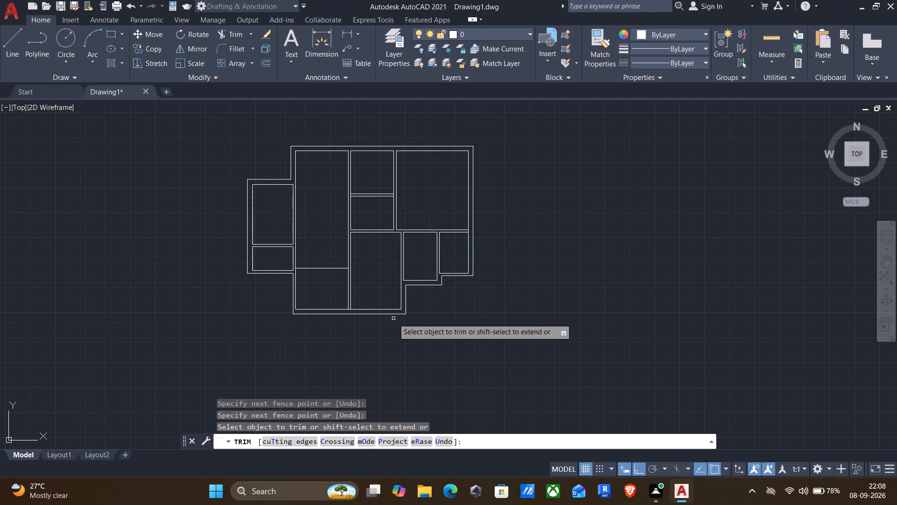
Draw a vertical line across the bottom outer wall, continuing the central partition's left line from the inner to the outer wall line.
{"action": "key", "text": "l"}
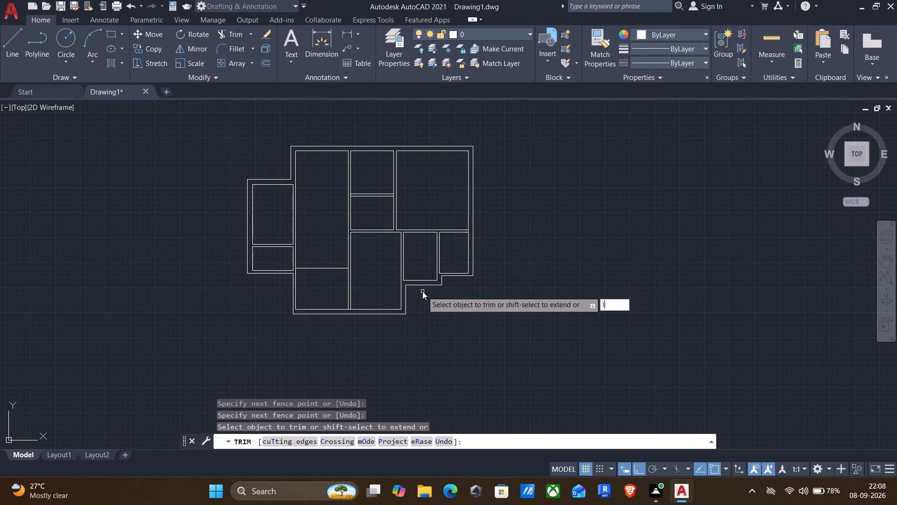
{"action": "key", "text": "Return"}
{"action": "scroll", "coordinate": [346, 315], "scroll_direction": "up", "scroll_amount": 2}
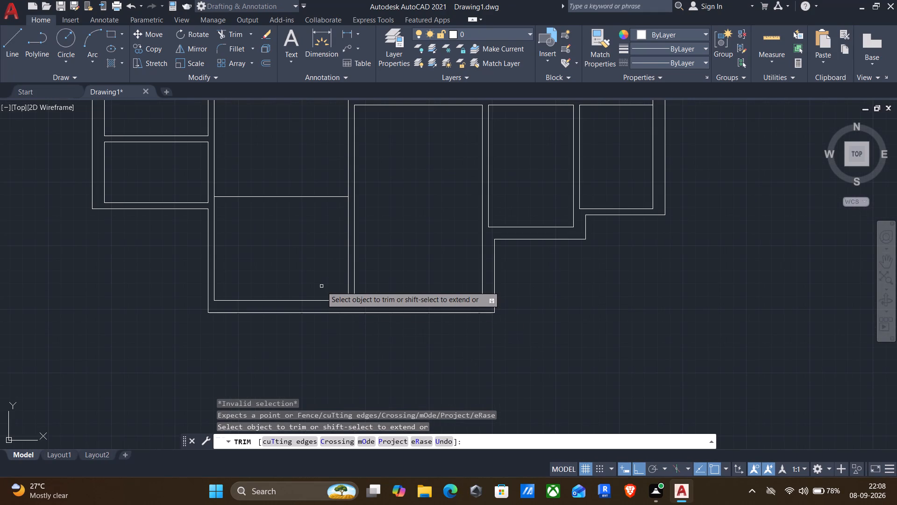
{"action": "key", "text": "Escape"}
{"action": "key", "text": "l"}
{"action": "key", "text": "Return"}
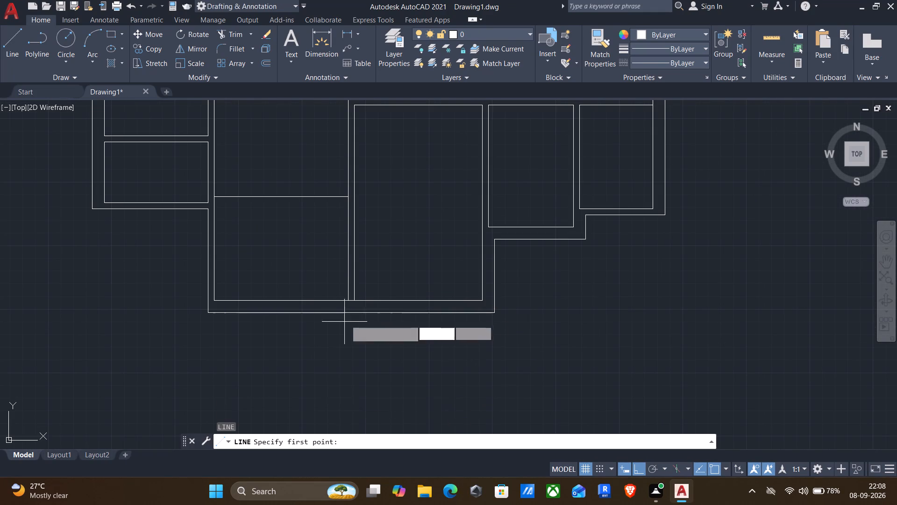
{"action": "scroll", "coordinate": [374, 319], "scroll_direction": "up", "scroll_amount": 2}
{"action": "left_click", "coordinate": [301, 273]}
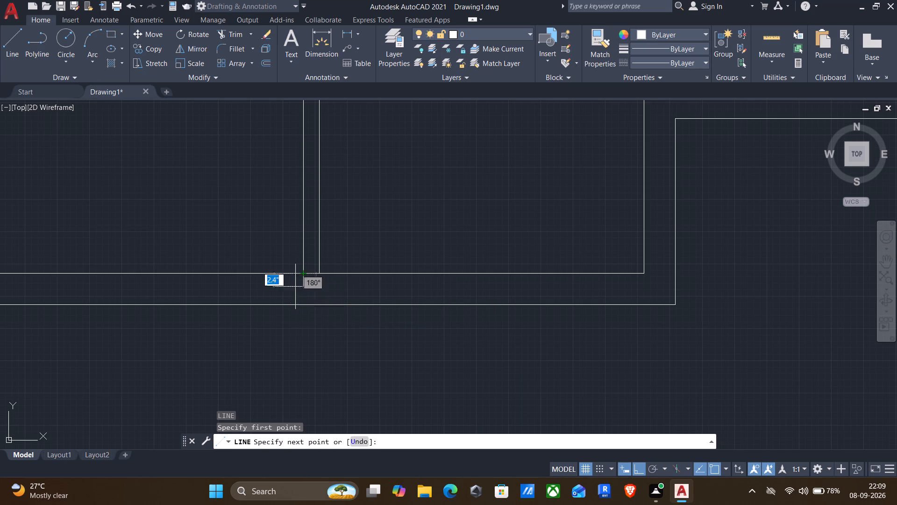
{"action": "left_click", "coordinate": [304, 306]}
{"action": "key", "text": "Return"}
{"action": "middle_click_drag", "start_coordinate": [321, 339], "coordinate": [338, 340]}
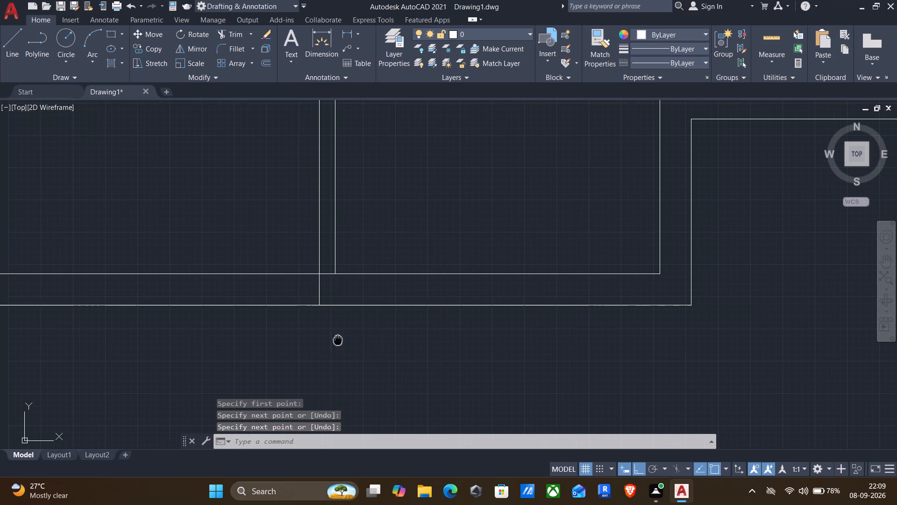
Offset the short line crossing the bottom wall 3' to the left to mark the other side of the opening.
{"action": "key", "text": "o"}
{"action": "key", "text": "Return"}
{"action": "left_click", "coordinate": [321, 295]}
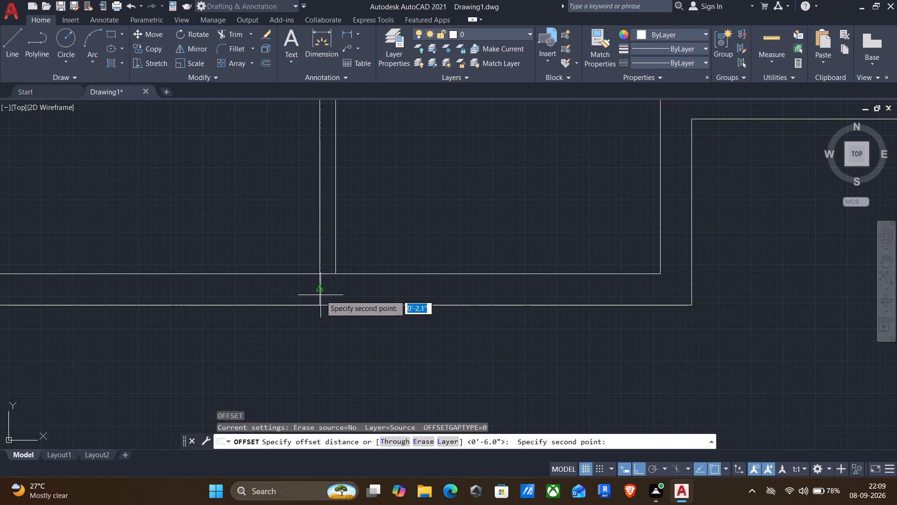
{"action": "left_click", "coordinate": [281, 293]}
{"action": "left_click", "coordinate": [319, 286]}
{"action": "key", "text": "3"}
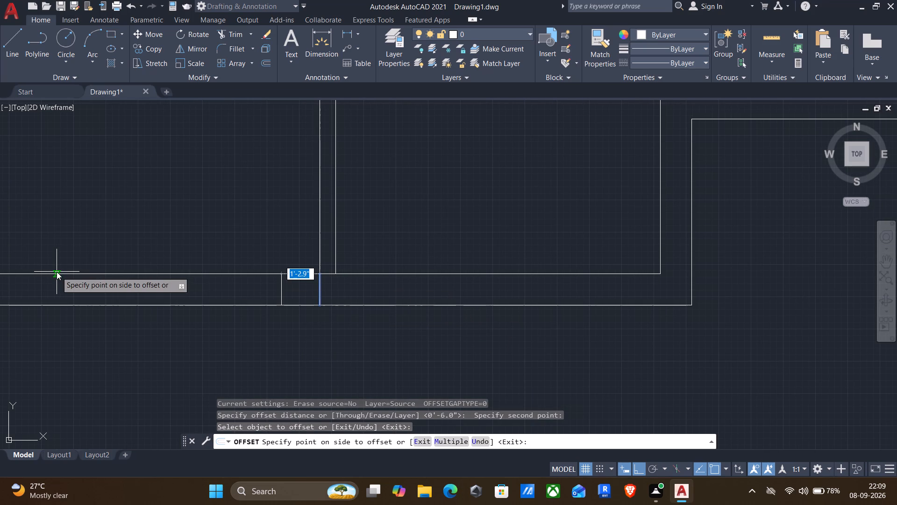
{"action": "key", "text": "apostrophe"}
{"action": "key", "text": "Return"}
{"action": "scroll", "coordinate": [181, 332], "scroll_direction": "down", "scroll_amount": 2}
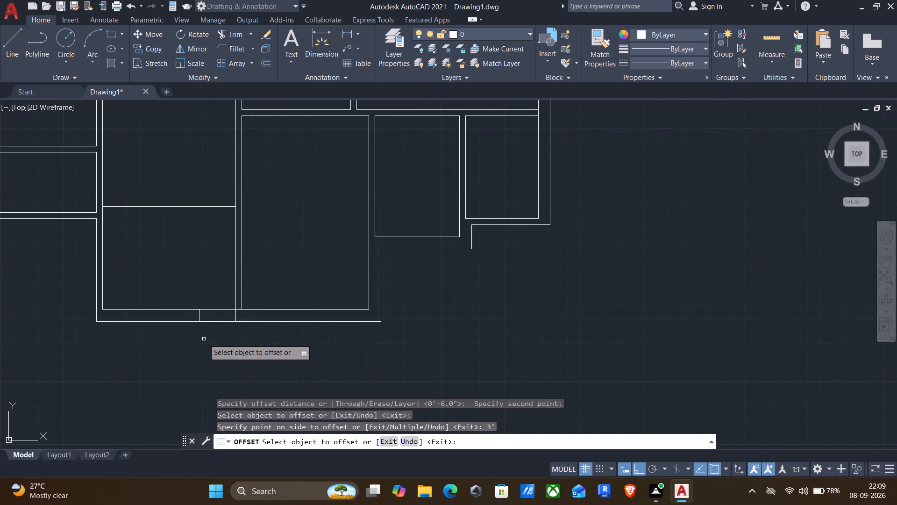
{"action": "middle_click_drag", "start_coordinate": [224, 339], "coordinate": [241, 333]}
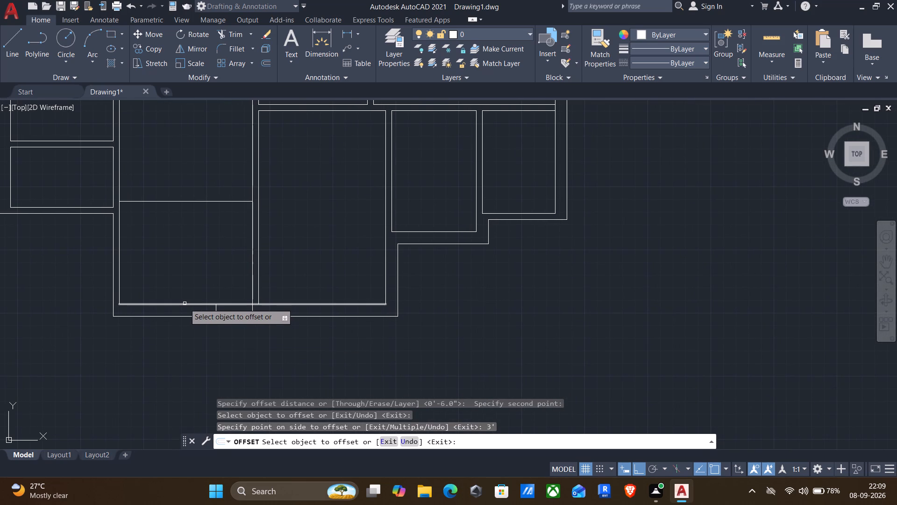
{"action": "scroll", "coordinate": [183, 303], "scroll_direction": "up", "scroll_amount": 2}
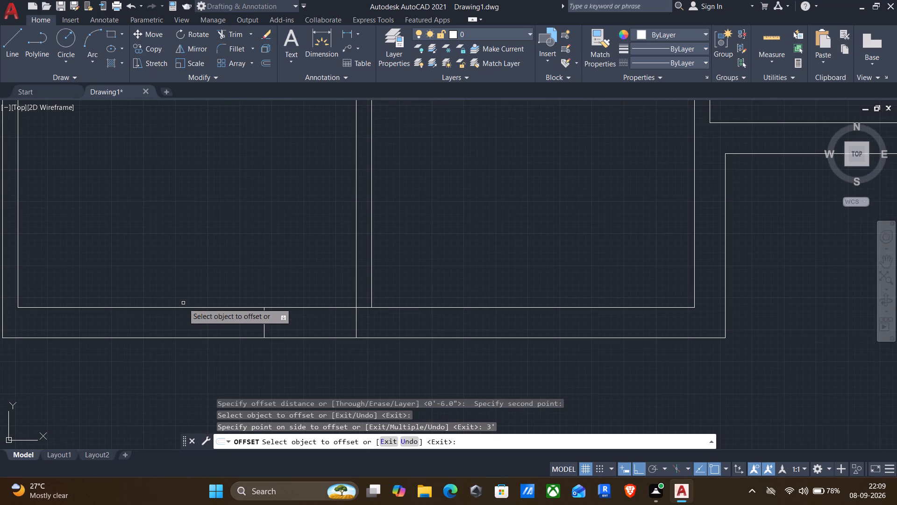
{"action": "key", "text": "Escape"}
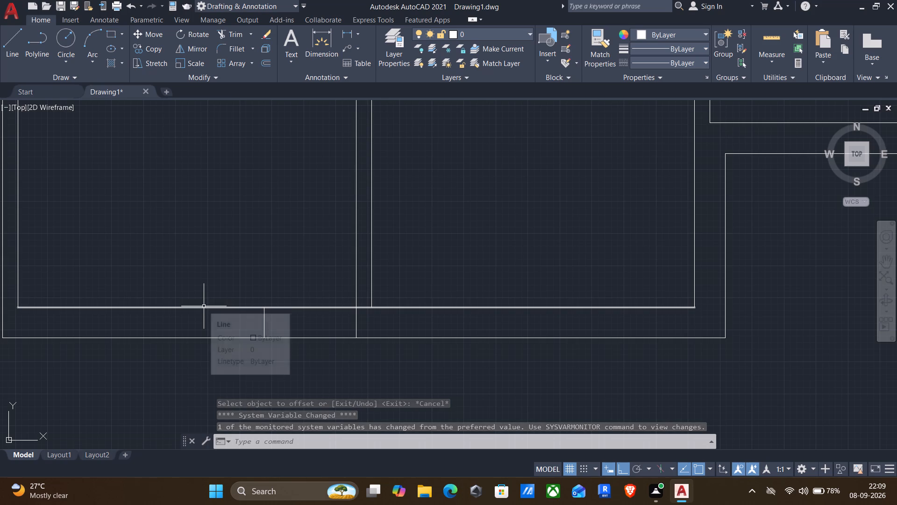
Offset the bottom wall's inner line 6" outward, into the wall thickness.
{"action": "key", "text": "o"}
{"action": "key", "text": "Return"}
{"action": "left_click", "coordinate": [204, 306]}
{"action": "left_click", "coordinate": [192, 332]}
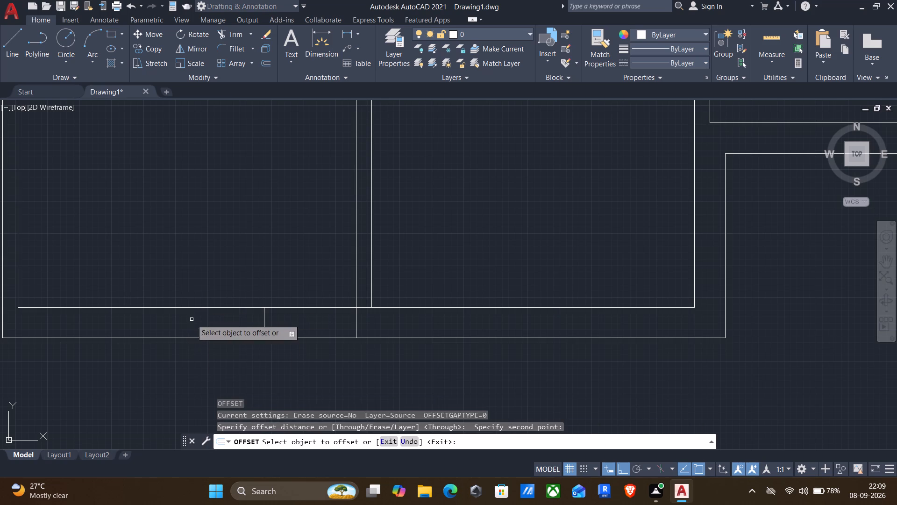
{"action": "left_click", "coordinate": [190, 308]}
{"action": "key", "text": "6"}
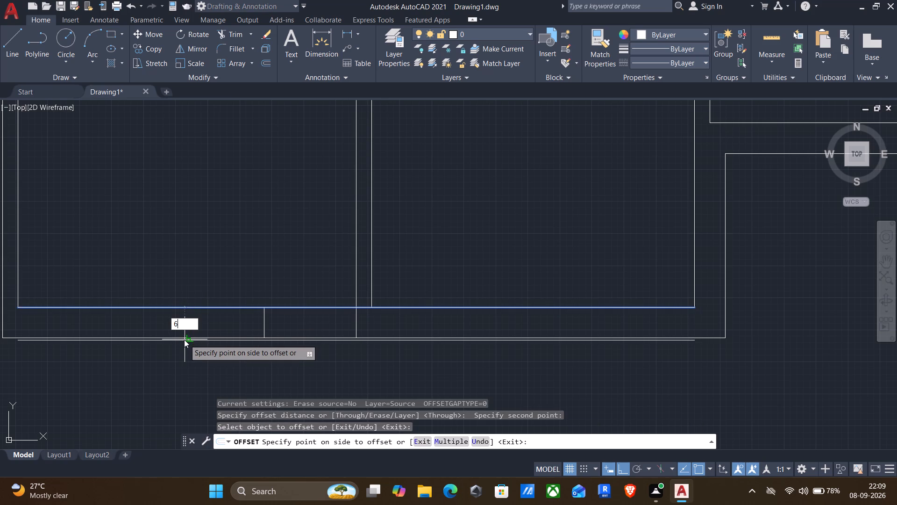
{"action": "key", "text": "shift+quotedbl"}
{"action": "key", "text": "Return"}
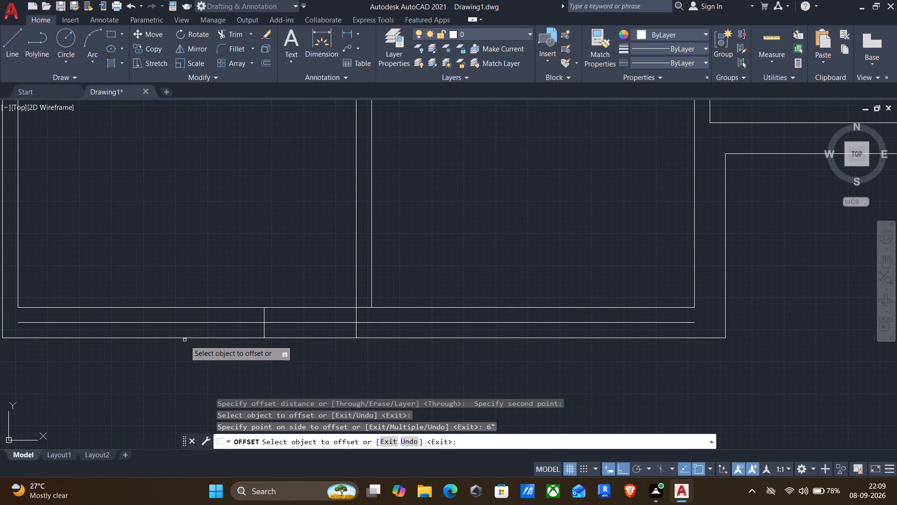
{"action": "key", "text": "Escape"}
Trim the bottom wall lines across the 3' opening, the old inner line and jamb stub on its left, and the 6" offset line on its right.
{"action": "type", "text": "tr"}
{"action": "key", "text": "Return"}
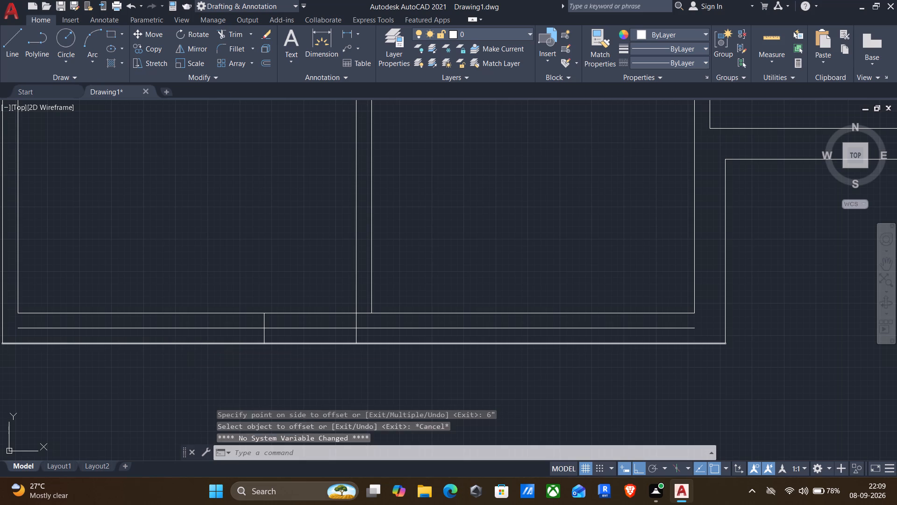
{"action": "left_click", "coordinate": [243, 314]}
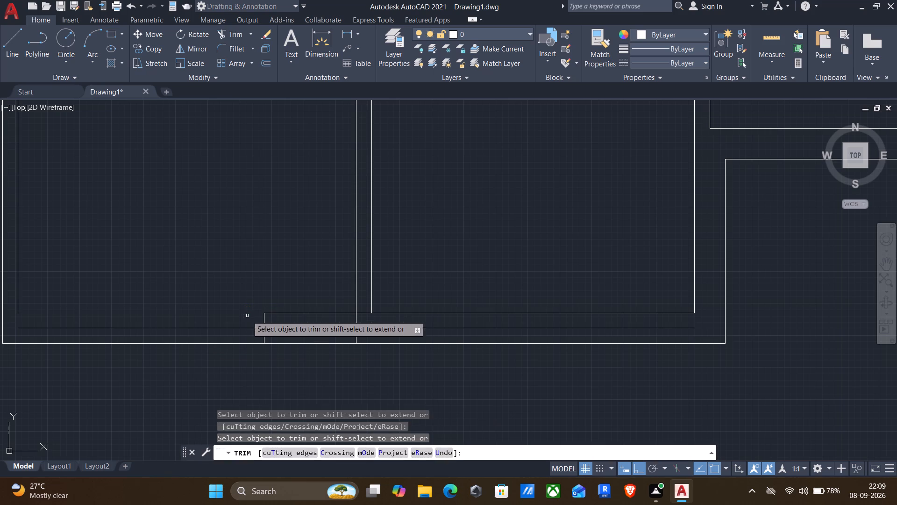
{"action": "left_click_drag", "start_coordinate": [308, 305], "coordinate": [309, 372]}
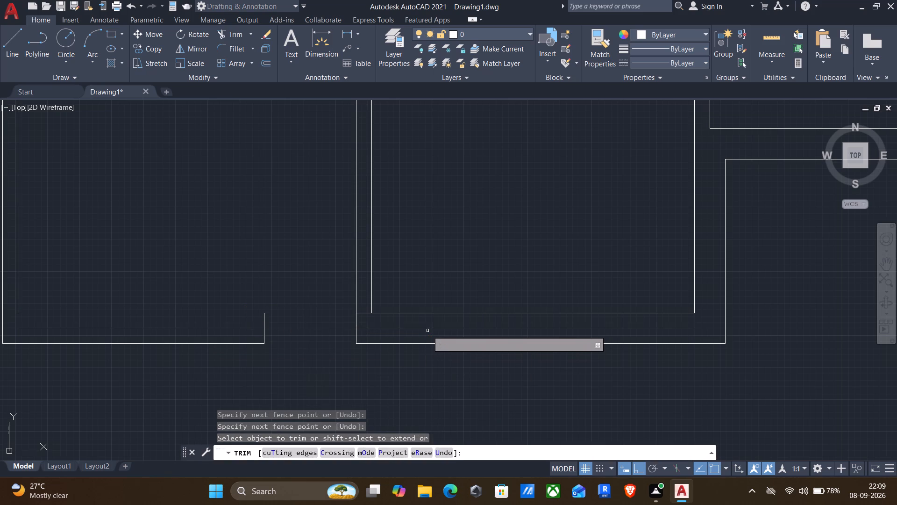
{"action": "left_click", "coordinate": [425, 325]}
{"action": "left_click", "coordinate": [420, 332]}
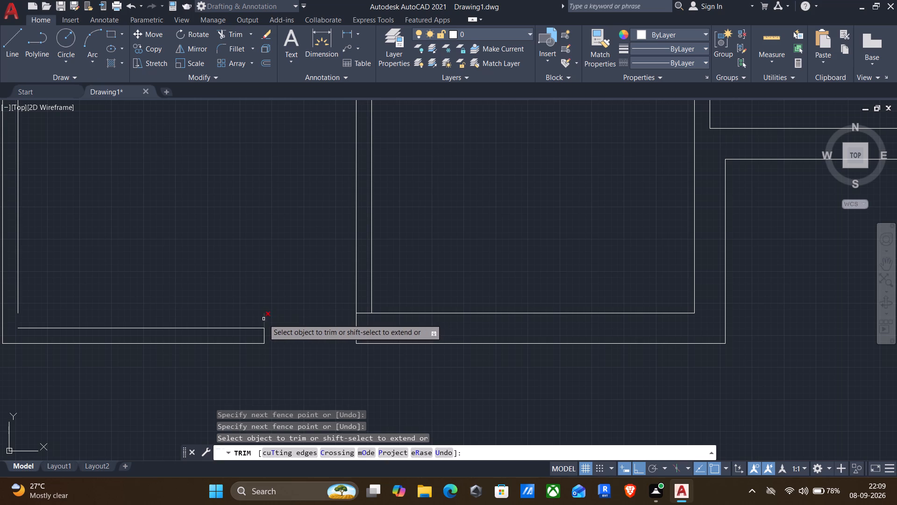
{"action": "left_click", "coordinate": [262, 319]}
{"action": "key", "text": "Escape"}
Fillet the lower-left room's left inner wall line with the new bottom inner line into a square corner at radius 0.
{"action": "key", "text": "f"}
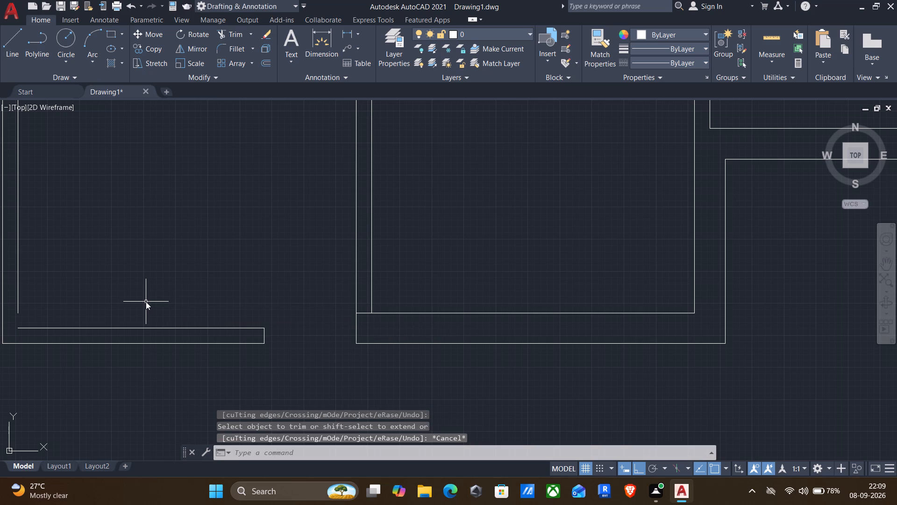
{"action": "key", "text": "Return"}
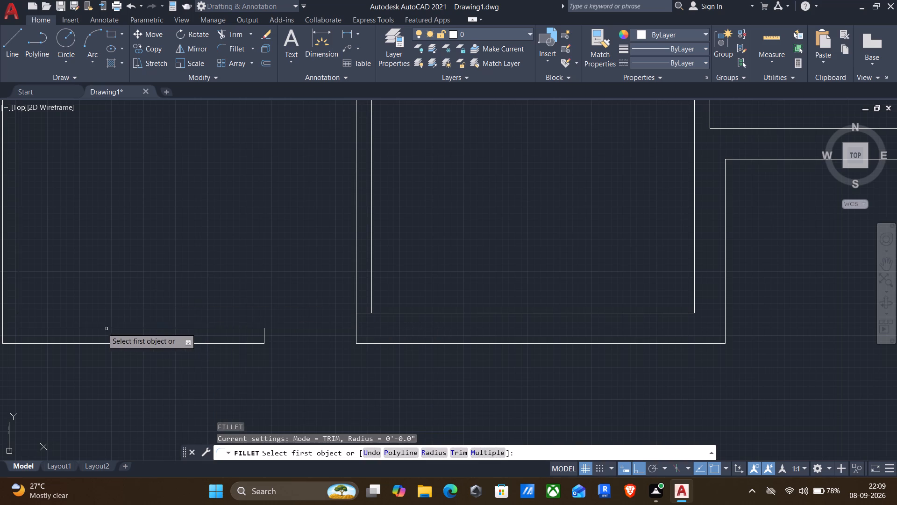
{"action": "left_click", "coordinate": [18, 305]}
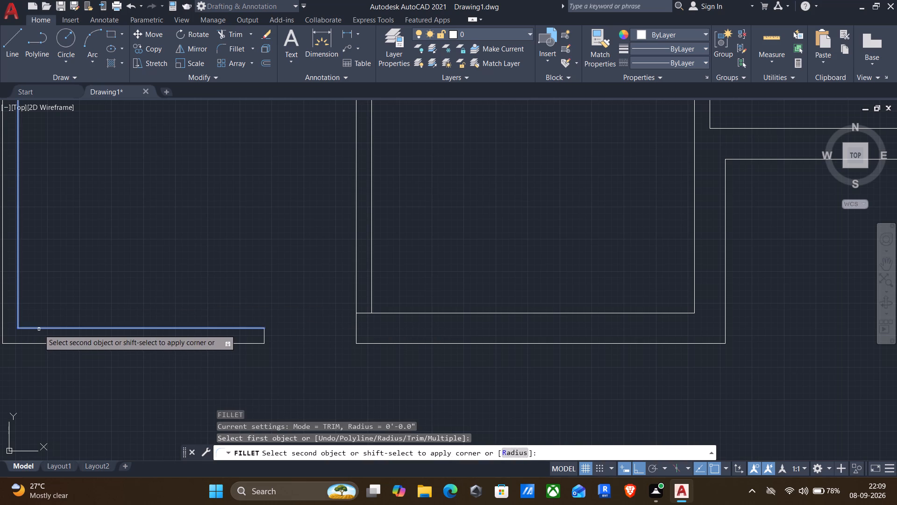
{"action": "left_click", "coordinate": [39, 329]}
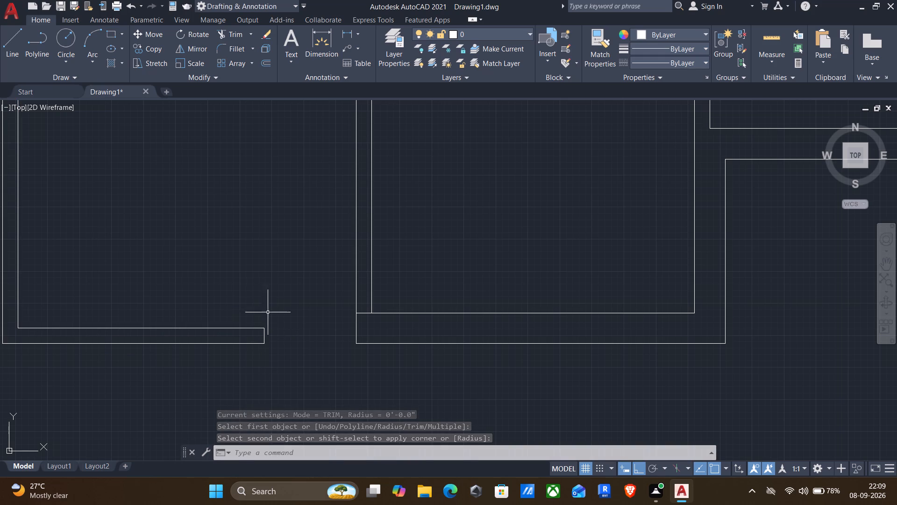
Draw a short horizontal line across the central vertical partition, extending the top line of the lower-middle room to the partition's left line.
{"action": "scroll", "coordinate": [314, 327], "scroll_direction": "down", "scroll_amount": 1}
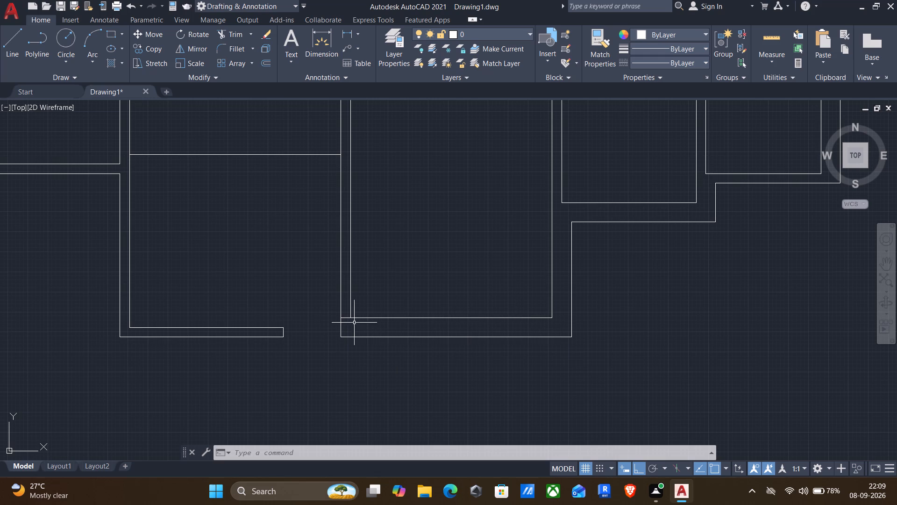
{"action": "scroll", "coordinate": [318, 331], "scroll_direction": "down", "scroll_amount": 1}
{"action": "middle_click_drag", "start_coordinate": [323, 336], "coordinate": [323, 337]}
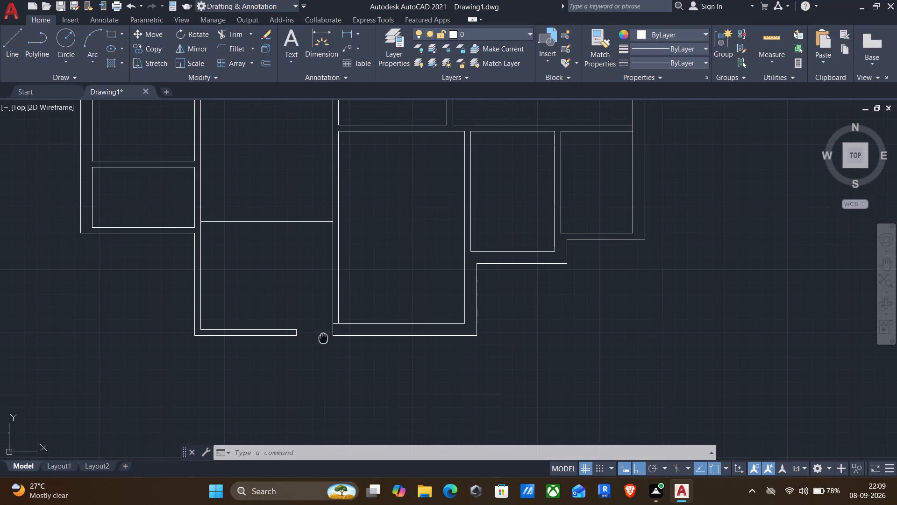
{"action": "middle_click_drag", "start_coordinate": [323, 337], "coordinate": [296, 371]}
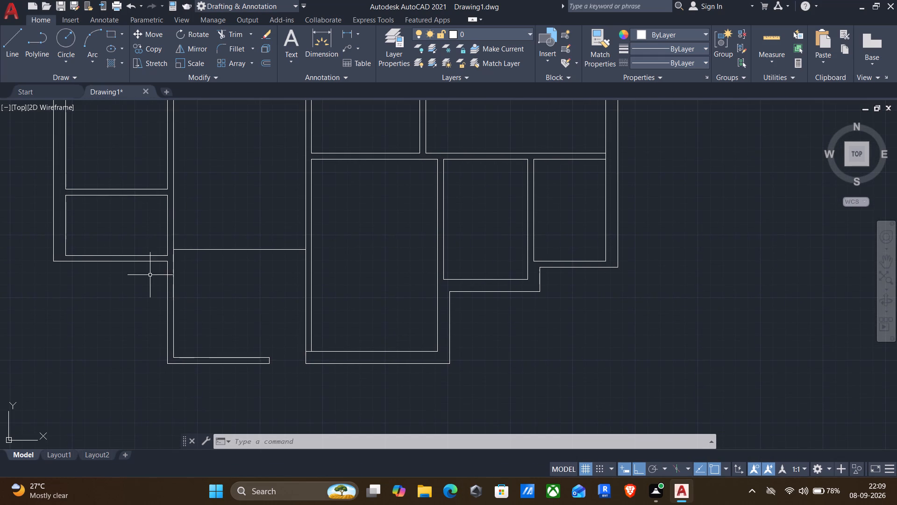
{"action": "middle_click_drag", "start_coordinate": [294, 299], "coordinate": [282, 327]}
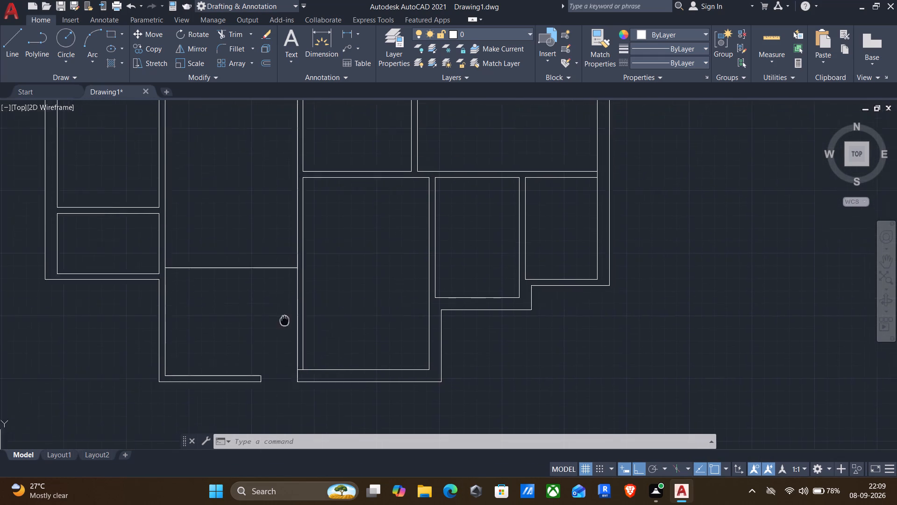
{"action": "middle_click_drag", "start_coordinate": [282, 327], "coordinate": [278, 370]}
{"action": "key", "text": "l"}
{"action": "key", "text": "Return"}
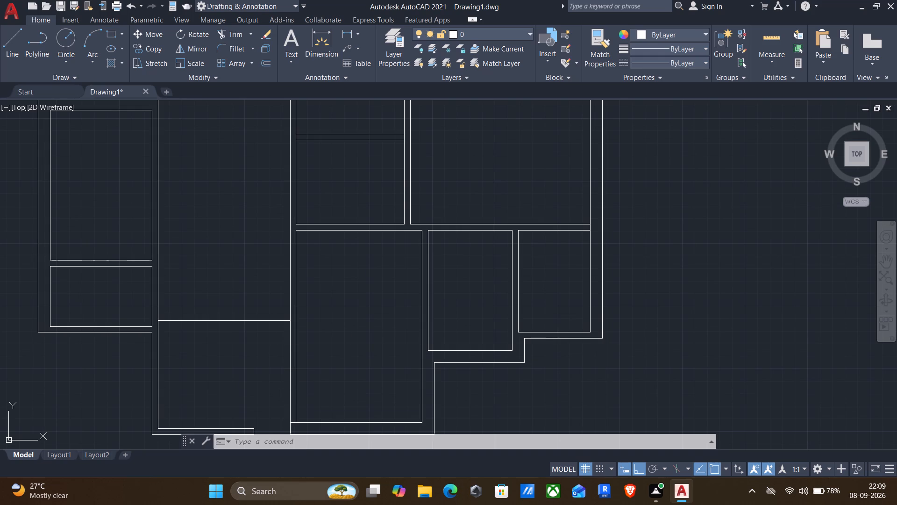
{"action": "scroll", "coordinate": [299, 245], "scroll_direction": "up", "scroll_amount": 2}
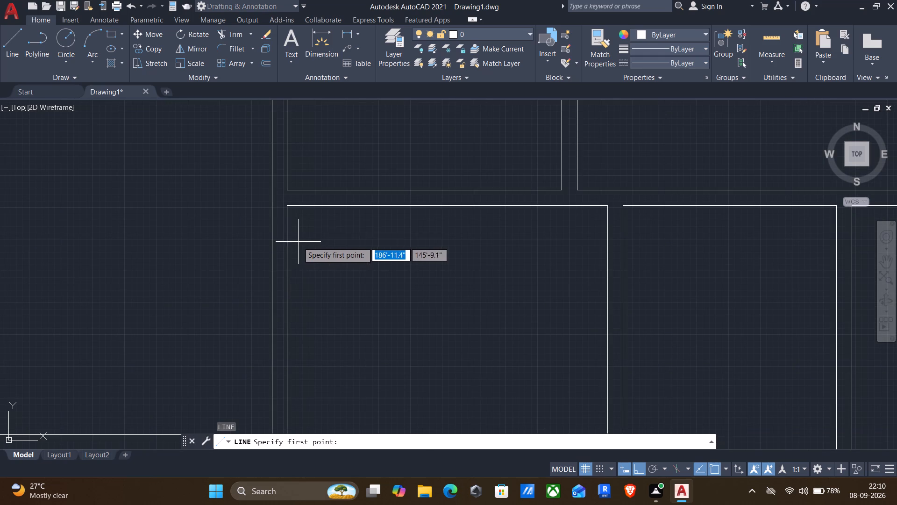
{"action": "left_click", "coordinate": [284, 207]}
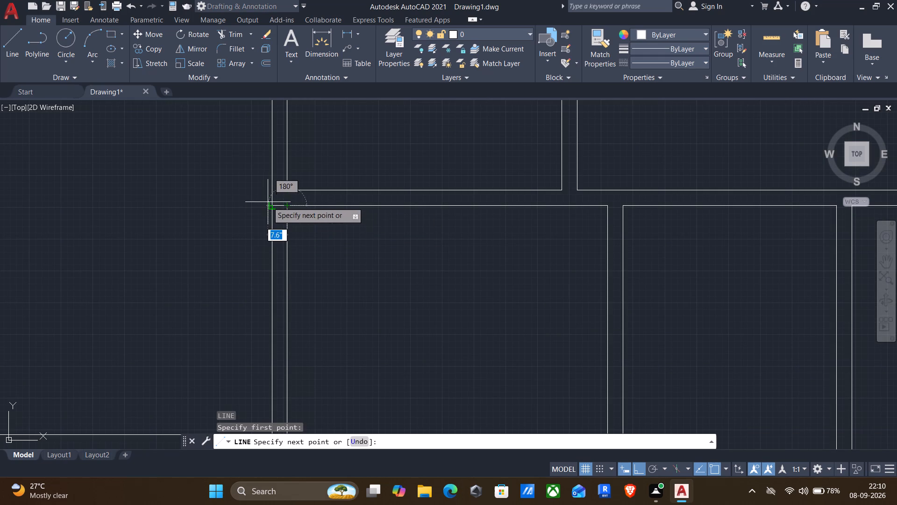
{"action": "left_click", "coordinate": [268, 202]}
{"action": "key", "text": "Return"}
Offset the short line crossing the central partition 3' downward to mark the other side of an opening.
{"action": "key", "text": "o"}
{"action": "key", "text": "Return"}
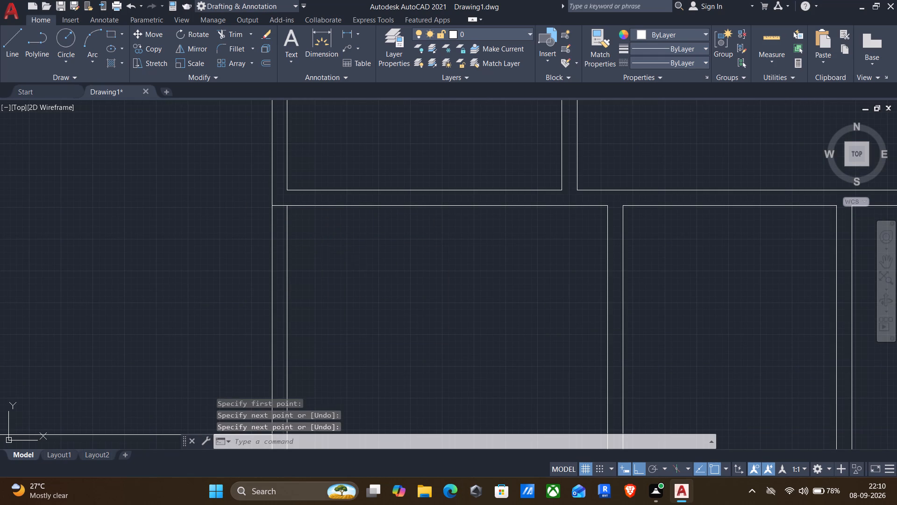
{"action": "left_click", "coordinate": [281, 207]}
{"action": "left_click", "coordinate": [283, 228]}
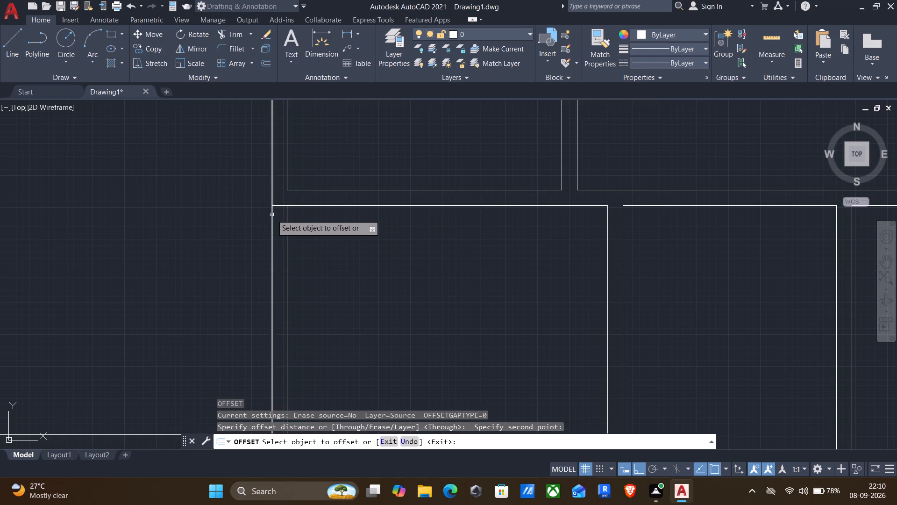
{"action": "left_click", "coordinate": [282, 205]}
{"action": "type", "text": "3'"}
{"action": "key", "text": "Return"}
{"action": "scroll", "coordinate": [363, 324], "scroll_direction": "down", "scroll_amount": 1}
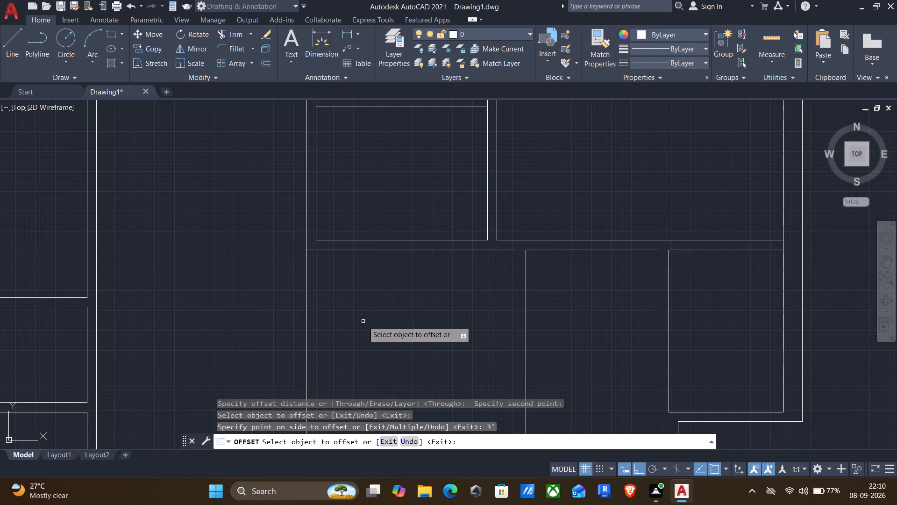
{"action": "middle_click_drag", "start_coordinate": [417, 362], "coordinate": [432, 323]}
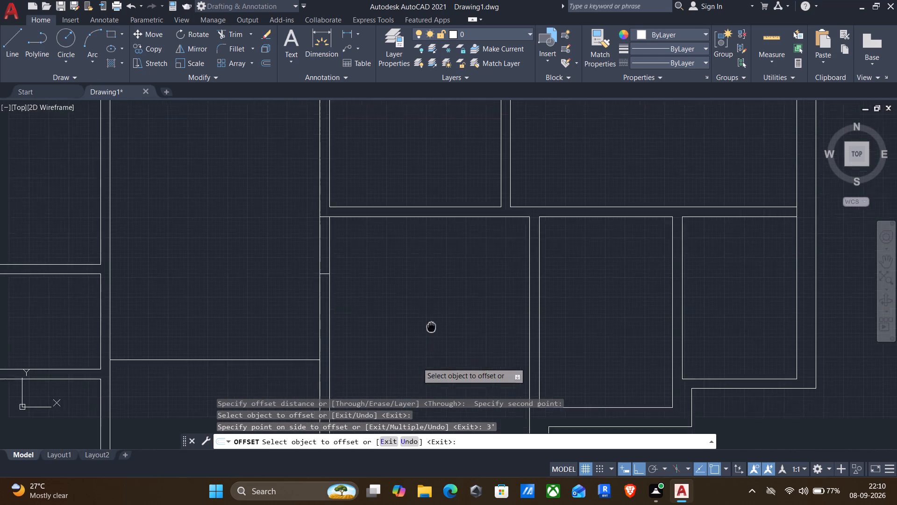
{"action": "middle_click_drag", "start_coordinate": [432, 323], "coordinate": [439, 310]}
{"action": "key", "text": "Escape"}
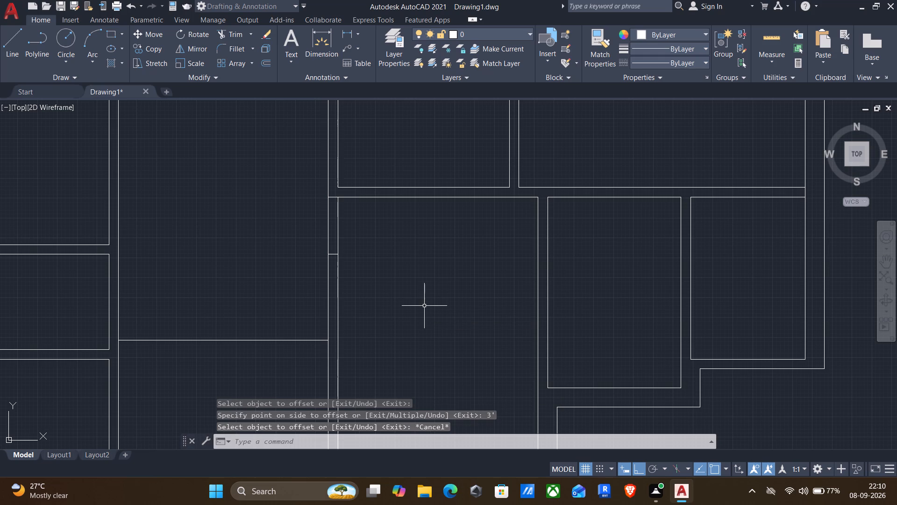
Draw a 6" line extending the bottom line of the room right of the lower-middle room across the partition between them.
{"action": "key", "text": "l"}
{"action": "key", "text": "Return"}
{"action": "middle_click_drag", "start_coordinate": [557, 355], "coordinate": [557, 341]}
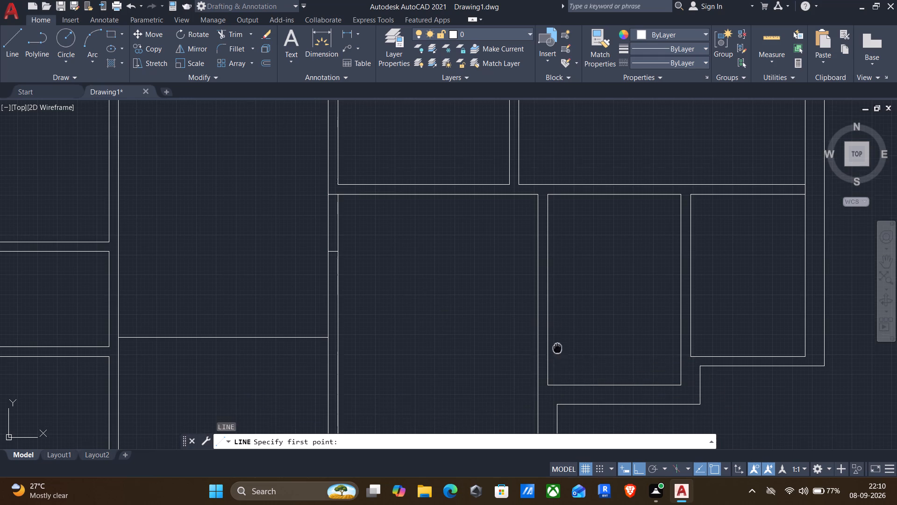
{"action": "middle_click_drag", "start_coordinate": [557, 341], "coordinate": [560, 301]}
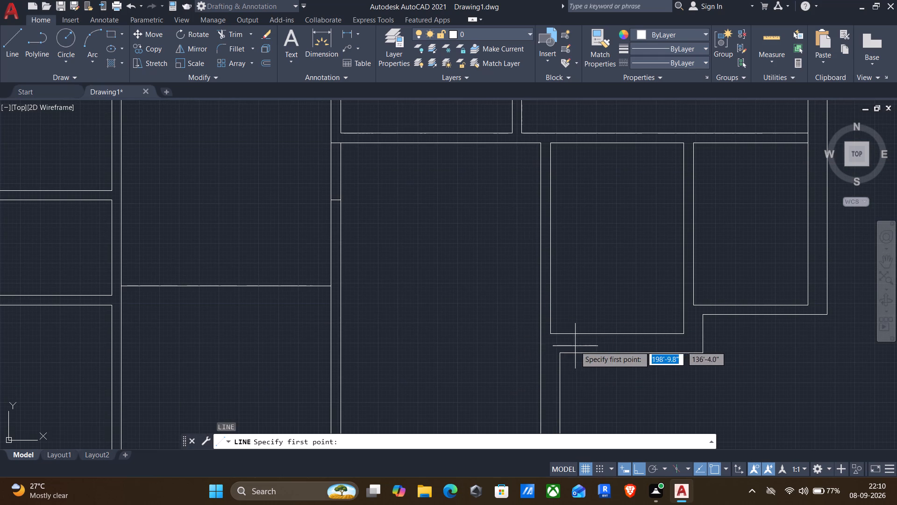
{"action": "scroll", "coordinate": [582, 342], "scroll_direction": "up", "scroll_amount": 1}
{"action": "left_click", "coordinate": [531, 332]}
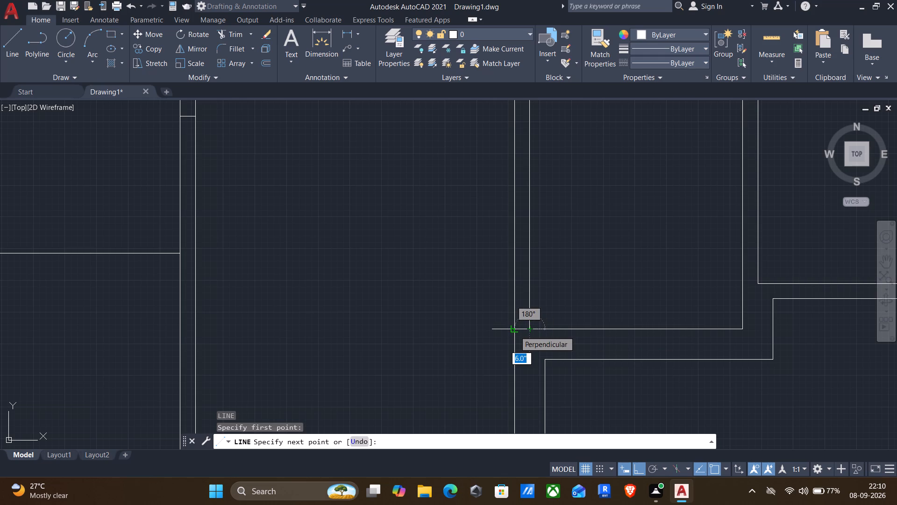
{"action": "left_click", "coordinate": [515, 331]}
{"action": "key", "text": "Escape"}
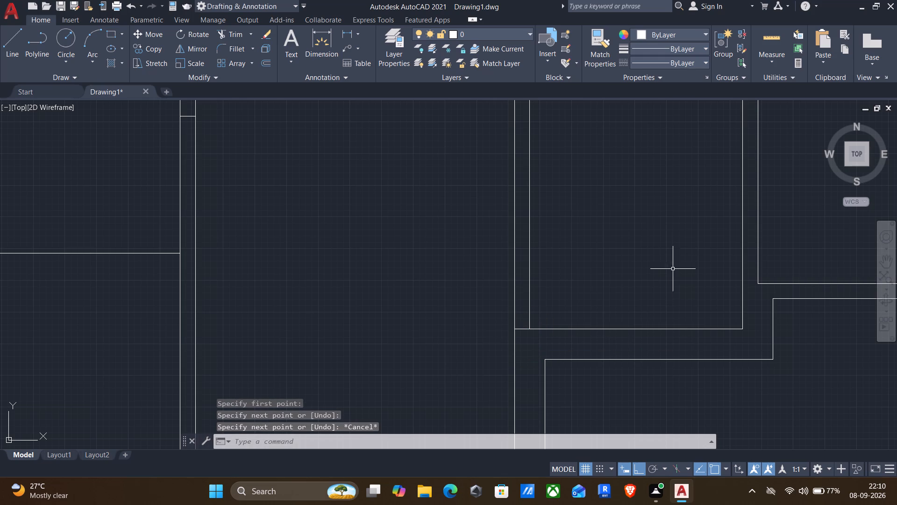
Trim the right outer wall's inner line where the horizontal partition above the lower-right room meets it.
{"action": "scroll", "coordinate": [678, 211], "scroll_direction": "down", "scroll_amount": 1}
{"action": "middle_click_drag", "start_coordinate": [674, 213], "coordinate": [583, 297]}
{"action": "scroll", "coordinate": [618, 251], "scroll_direction": "down", "scroll_amount": 1}
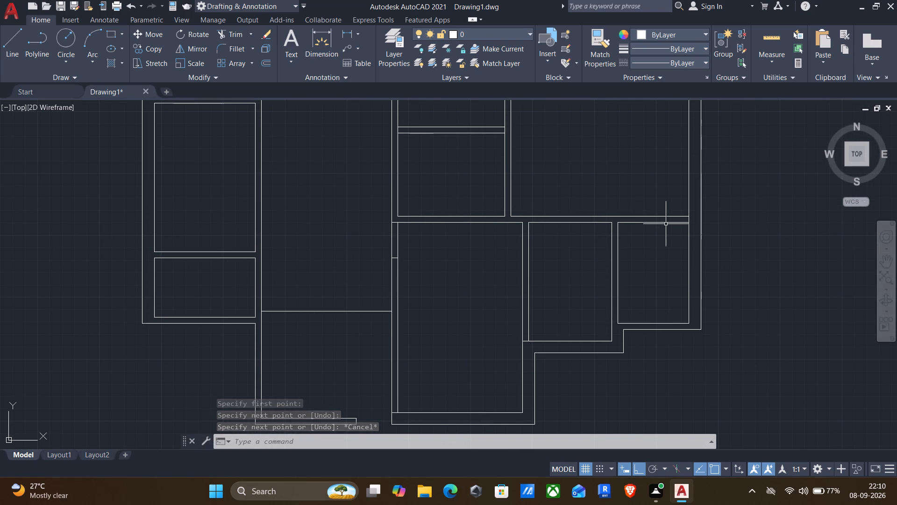
{"action": "key", "text": "t"}
{"action": "key", "text": "r"}
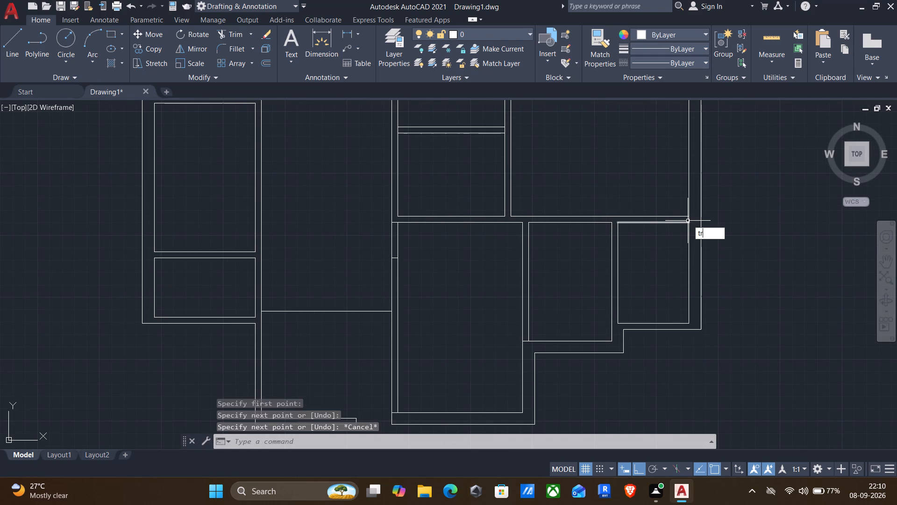
{"action": "key", "text": "Return"}
{"action": "scroll", "coordinate": [691, 213], "scroll_direction": "up", "scroll_amount": 3}
{"action": "left_click", "coordinate": [669, 236]}
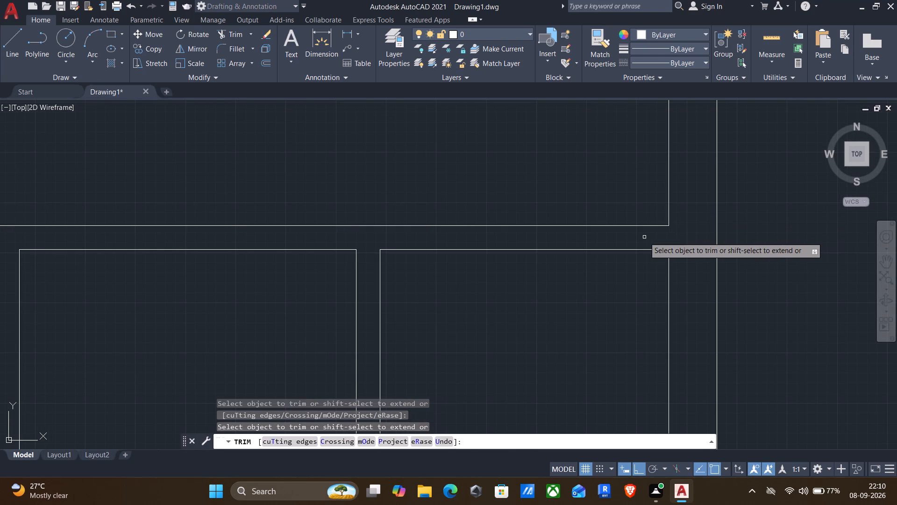
{"action": "key", "text": "Escape"}
Draw a short vertical line closing that partition's right end, joining the corners of the upper and lower rooms.
{"action": "key", "text": "l"}
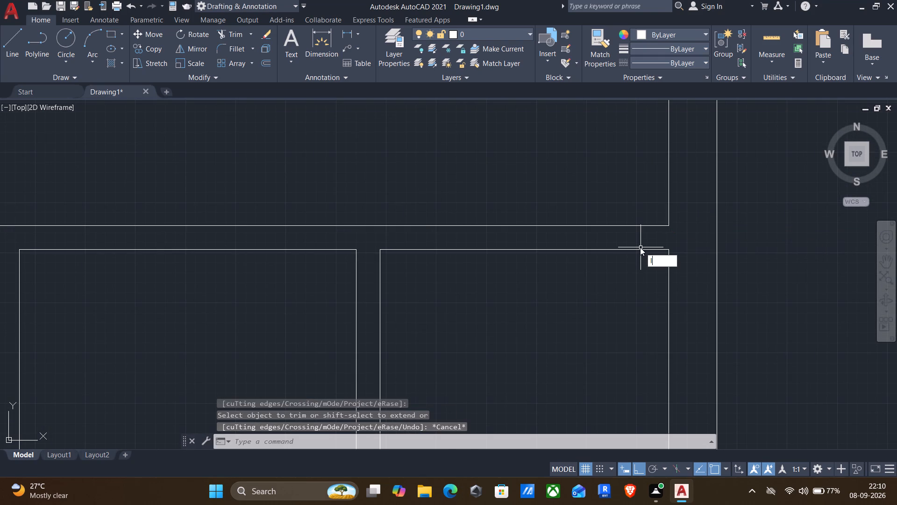
{"action": "key", "text": "Return"}
{"action": "left_click", "coordinate": [669, 221]}
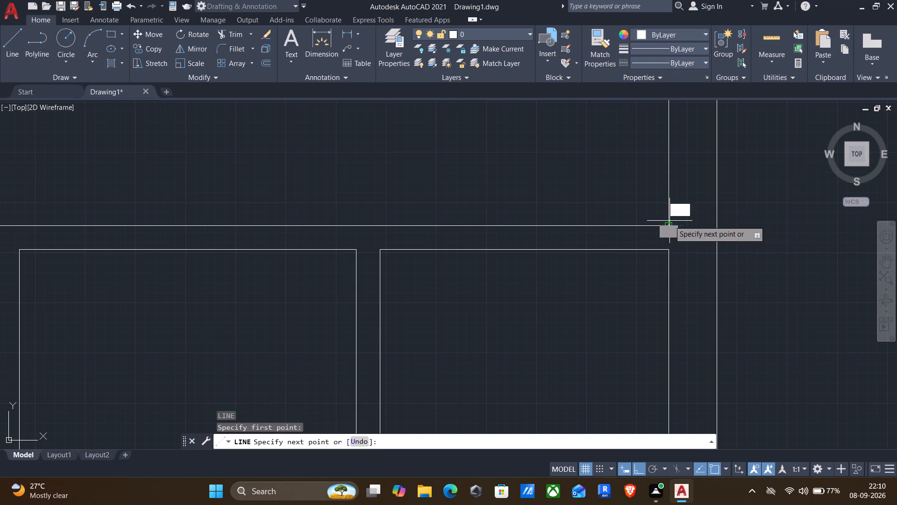
{"action": "left_click", "coordinate": [668, 249]}
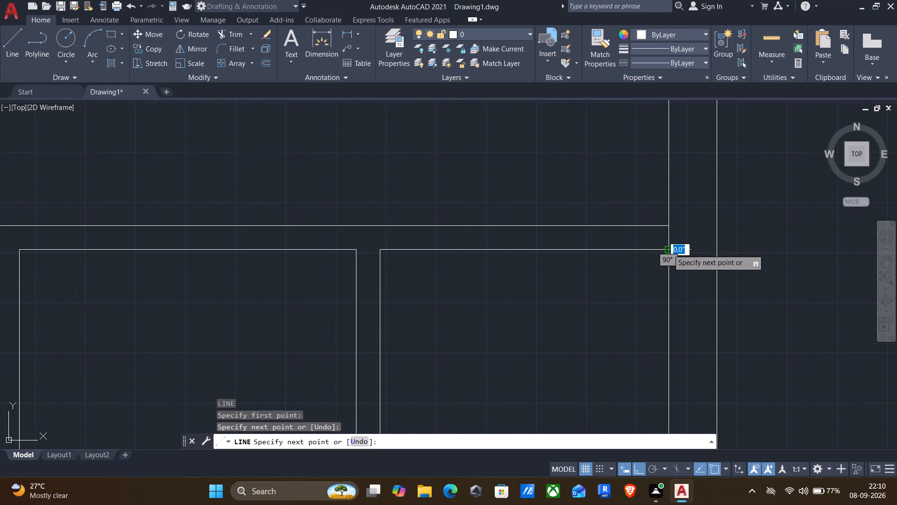
{"action": "key", "text": "Return"}
Offset the short vertical line at the partition's right end 3' to the left to mark an opening.
{"action": "key", "text": "o"}
{"action": "key", "text": "Return"}
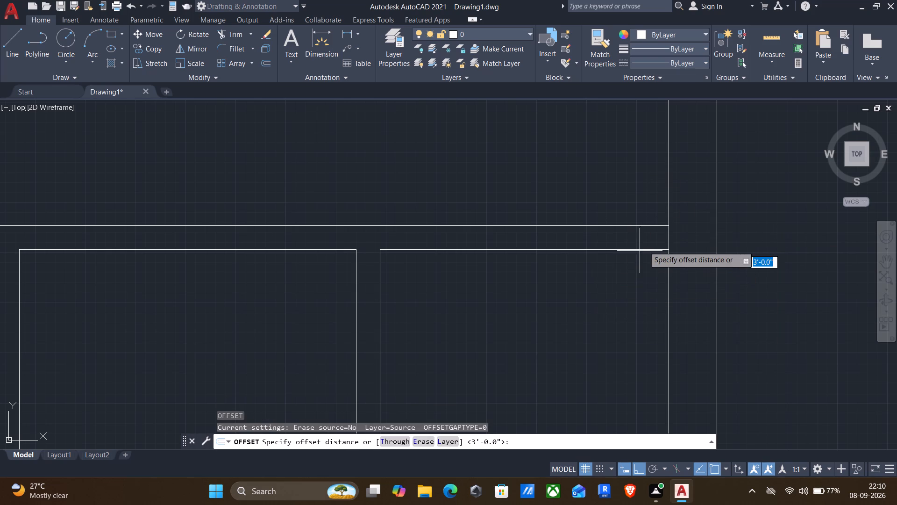
{"action": "left_click", "coordinate": [663, 238]}
{"action": "left_click", "coordinate": [625, 240]}
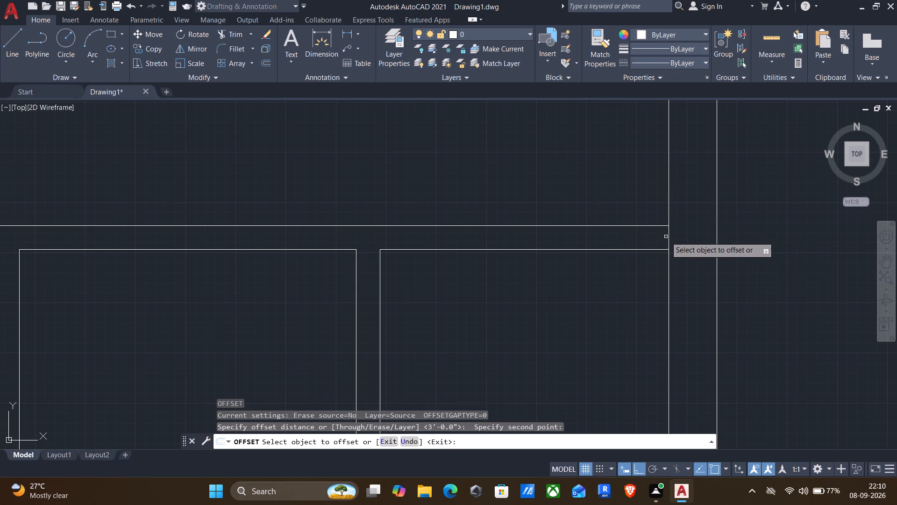
{"action": "left_click", "coordinate": [668, 239]}
{"action": "type", "text": "3'"}
{"action": "key", "text": "Return"}
Offset the 6" line at the bottom of the partition beside the lower-middle room 2'6" upward to mark an opening.
{"action": "scroll", "coordinate": [497, 290], "scroll_direction": "down", "scroll_amount": 2}
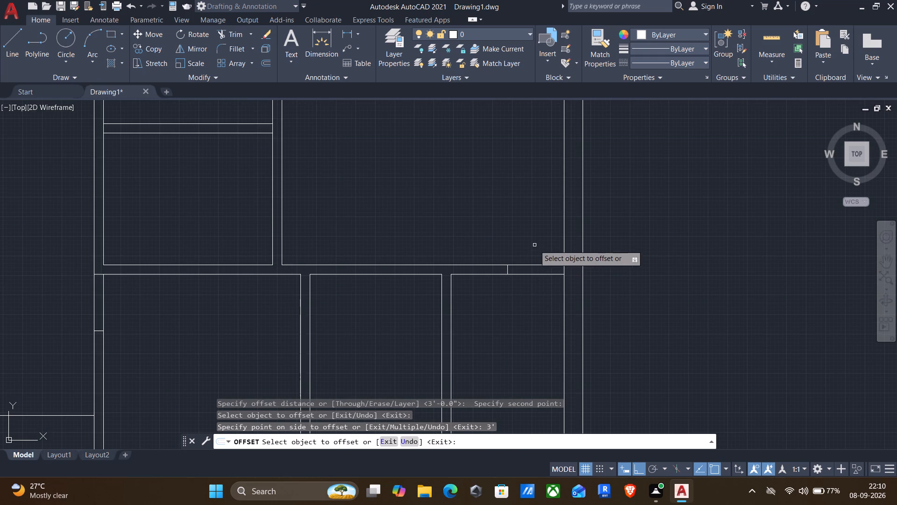
{"action": "middle_click_drag", "start_coordinate": [505, 315], "coordinate": [550, 253]}
{"action": "middle_click_drag", "start_coordinate": [477, 343], "coordinate": [477, 344]}
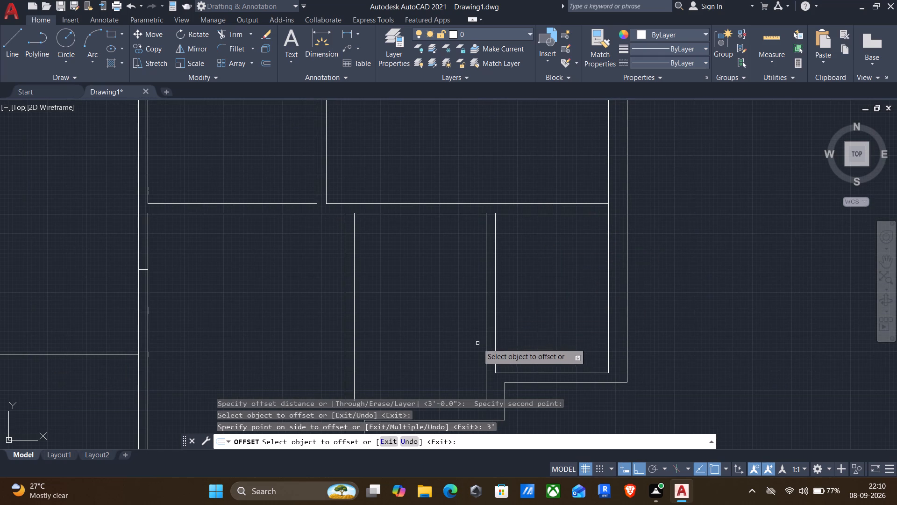
{"action": "middle_click_drag", "start_coordinate": [477, 344], "coordinate": [502, 273]}
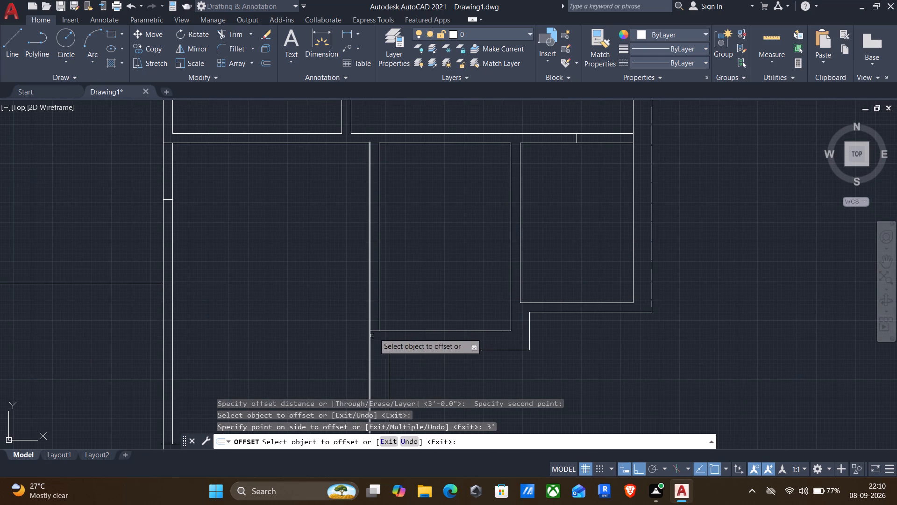
{"action": "scroll", "coordinate": [378, 329], "scroll_direction": "up", "scroll_amount": 1}
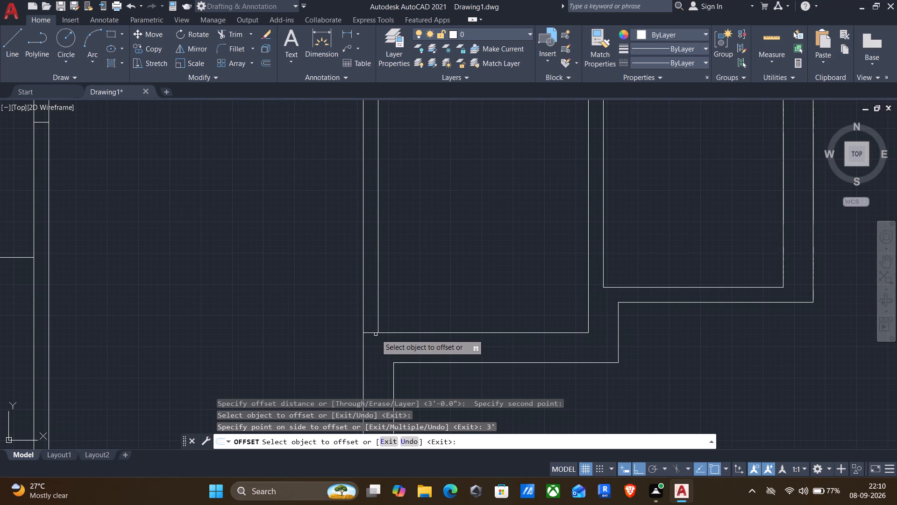
{"action": "left_click", "coordinate": [373, 332]}
{"action": "type", "text": "2'6\""}
{"action": "key", "text": "Return"}
Draw a short line across the central vertical partition, extending the bottom line of the room above the lower-middle room.
{"action": "scroll", "coordinate": [342, 258], "scroll_direction": "down", "scroll_amount": 1}
{"action": "middle_click_drag", "start_coordinate": [346, 314], "coordinate": [348, 314]}
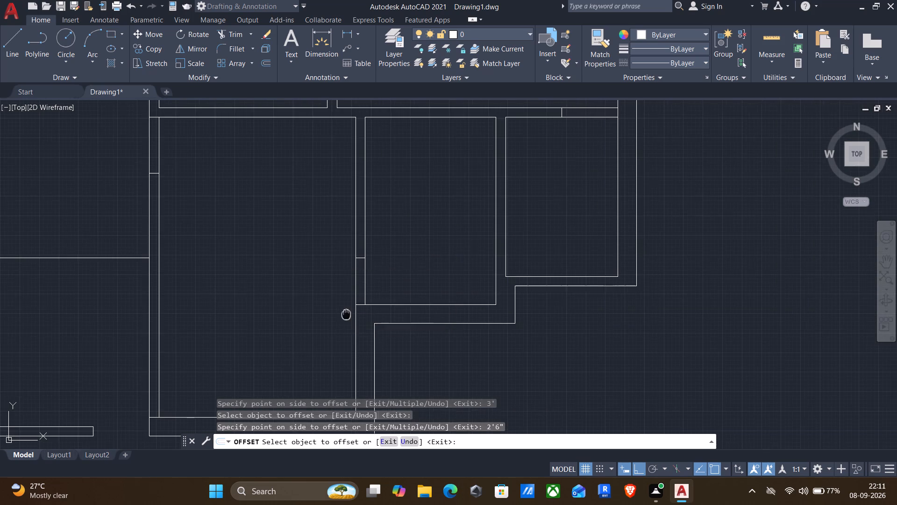
{"action": "middle_click_drag", "start_coordinate": [348, 314], "coordinate": [396, 275]}
{"action": "middle_click", "coordinate": [397, 275]}
{"action": "scroll", "coordinate": [394, 264], "scroll_direction": "down", "scroll_amount": 1}
{"action": "middle_click_drag", "start_coordinate": [377, 271], "coordinate": [373, 275]}
{"action": "middle_click_drag", "start_coordinate": [351, 307], "coordinate": [350, 314]}
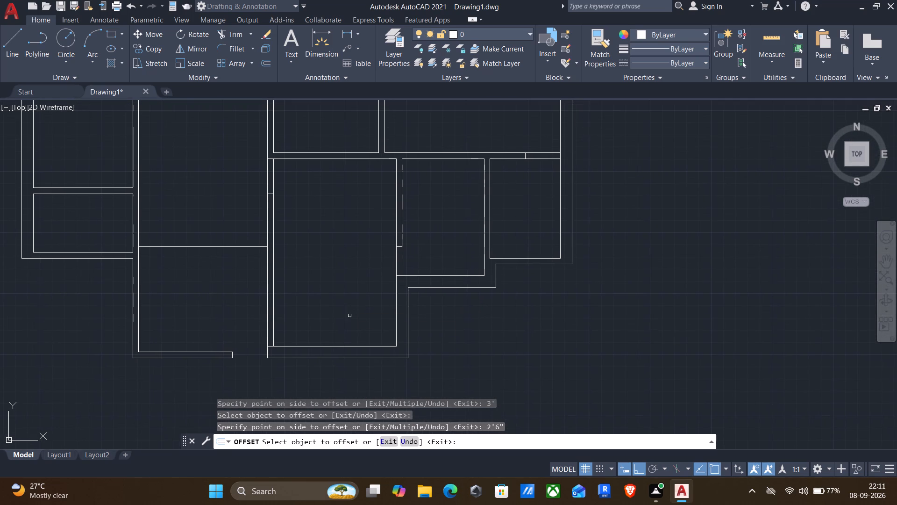
{"action": "middle_click_drag", "start_coordinate": [362, 212], "coordinate": [356, 219]}
{"action": "middle_click_drag", "start_coordinate": [351, 224], "coordinate": [328, 358]}
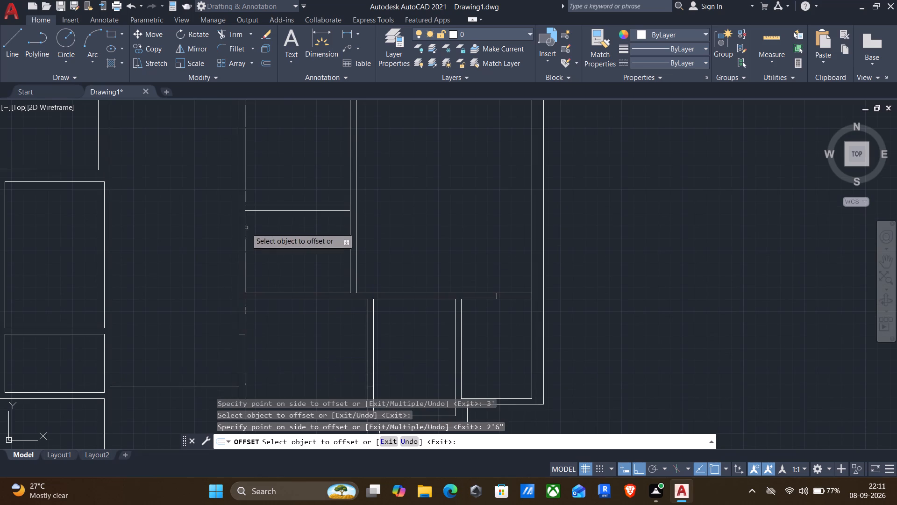
{"action": "middle_click_drag", "start_coordinate": [234, 255], "coordinate": [268, 249]}
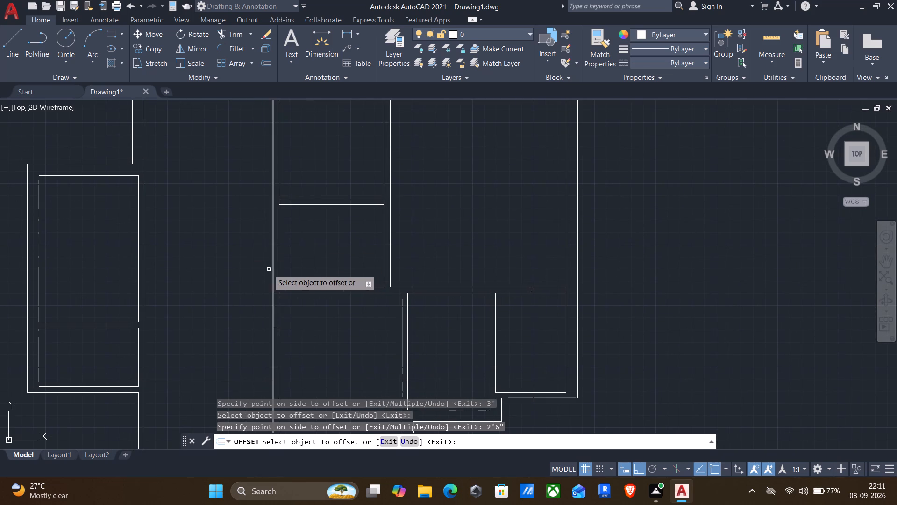
{"action": "key", "text": "Escape"}
{"action": "key", "text": "l"}
{"action": "key", "text": "Return"}
{"action": "scroll", "coordinate": [275, 284], "scroll_direction": "up", "scroll_amount": 2}
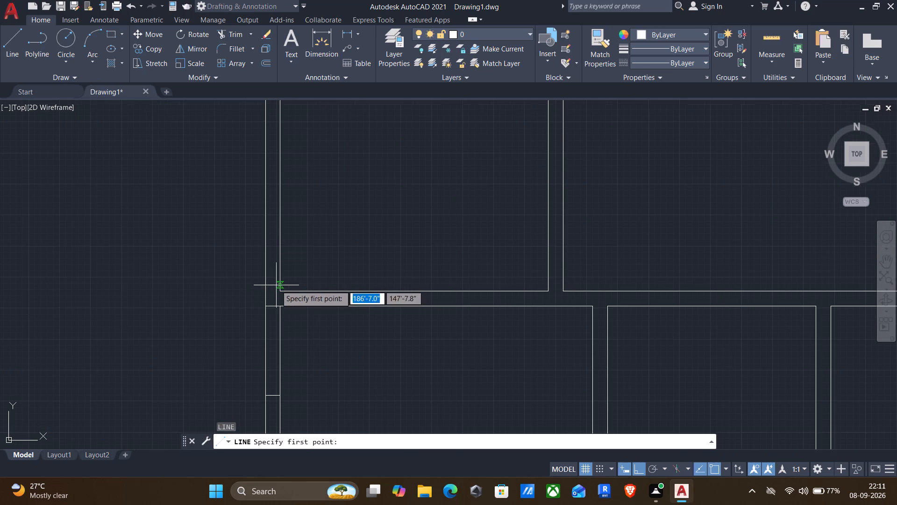
{"action": "left_click", "coordinate": [280, 291]}
{"action": "left_click", "coordinate": [266, 291]}
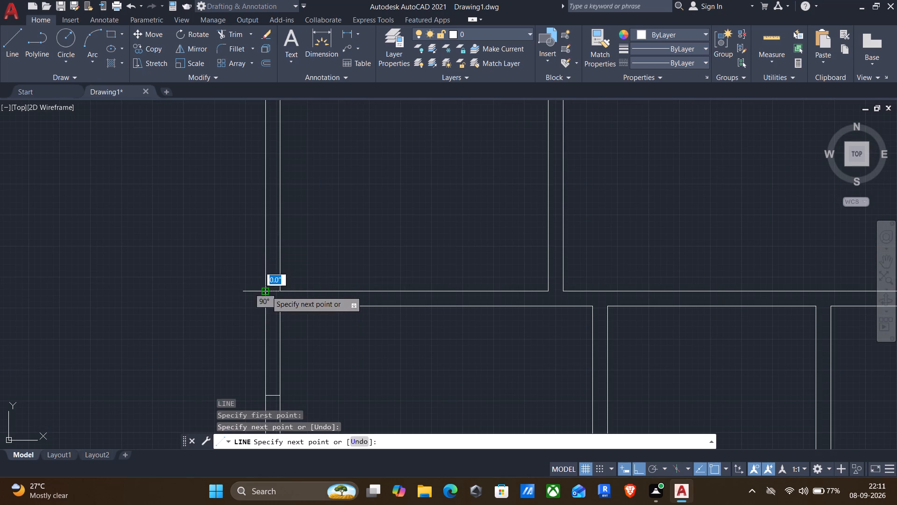
{"action": "key", "text": "Return"}
Offset the short line at that room's bottom corner 3' upward within the central vertical partition.
{"action": "key", "text": "o"}
{"action": "key", "text": "Return"}
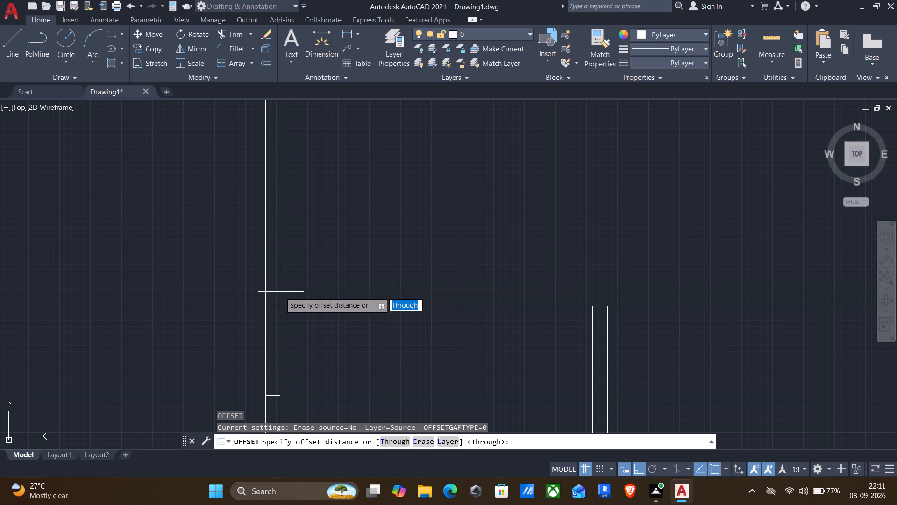
{"action": "left_click", "coordinate": [274, 293]}
{"action": "left_click", "coordinate": [271, 273]}
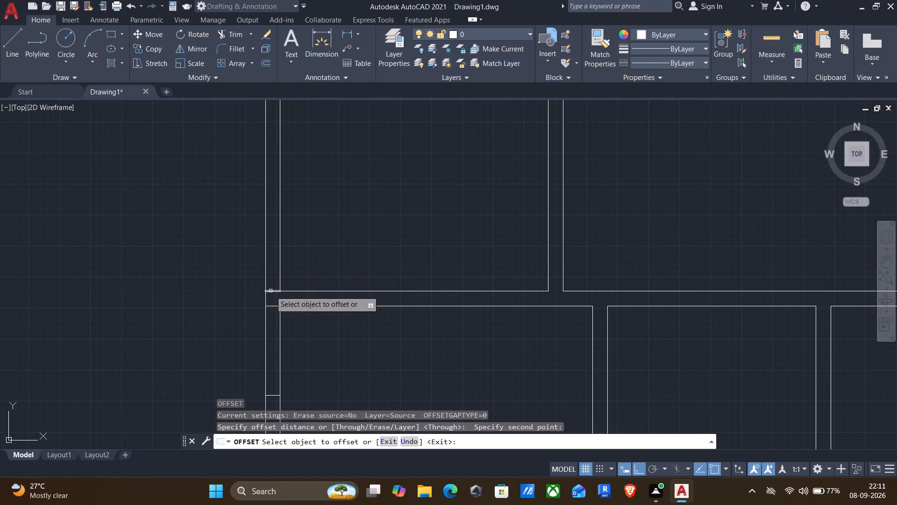
{"action": "left_click", "coordinate": [271, 291]}
{"action": "key", "text": "3"}
{"action": "key", "text": "apostrophe"}
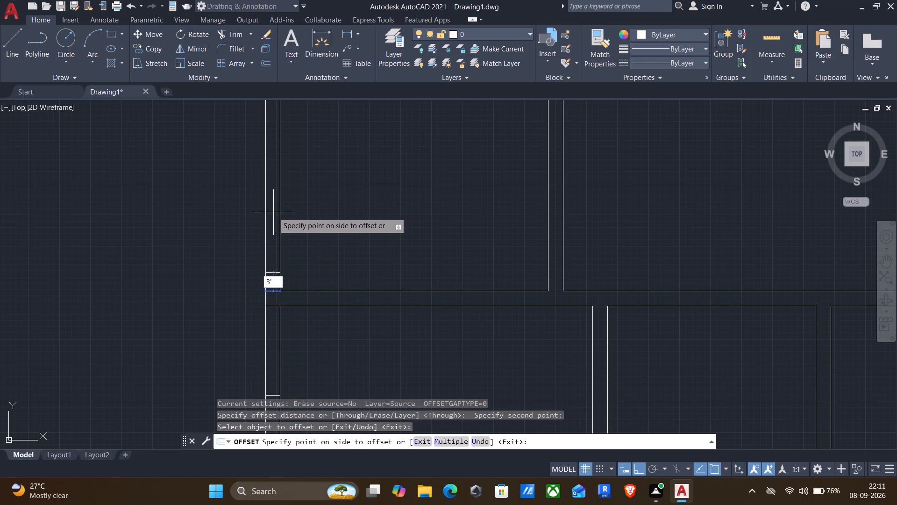
{"action": "key", "text": "Return"}
Draw a short line across the central vertical partition, extending the top line of the same room to the partition's left line.
{"action": "scroll", "coordinate": [318, 214], "scroll_direction": "down", "scroll_amount": 2}
{"action": "middle_click_drag", "start_coordinate": [337, 203], "coordinate": [295, 239]}
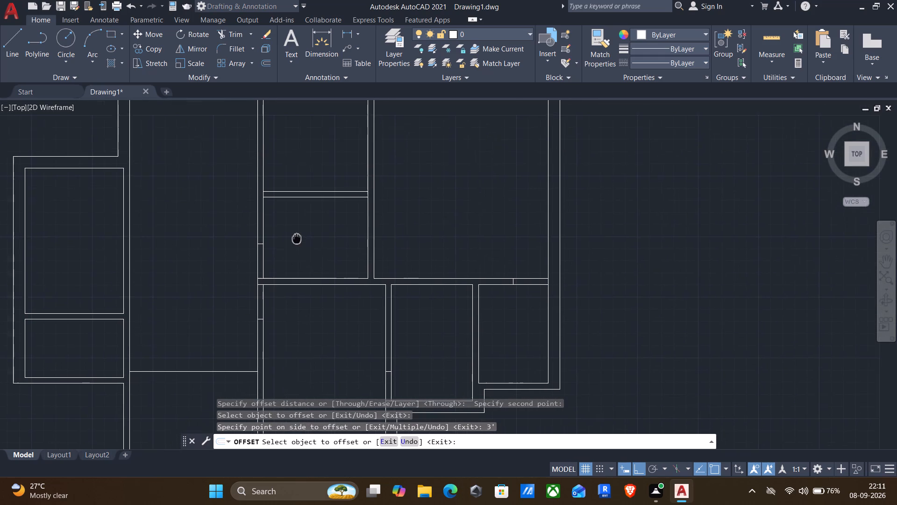
{"action": "middle_click_drag", "start_coordinate": [295, 239], "coordinate": [295, 240]}
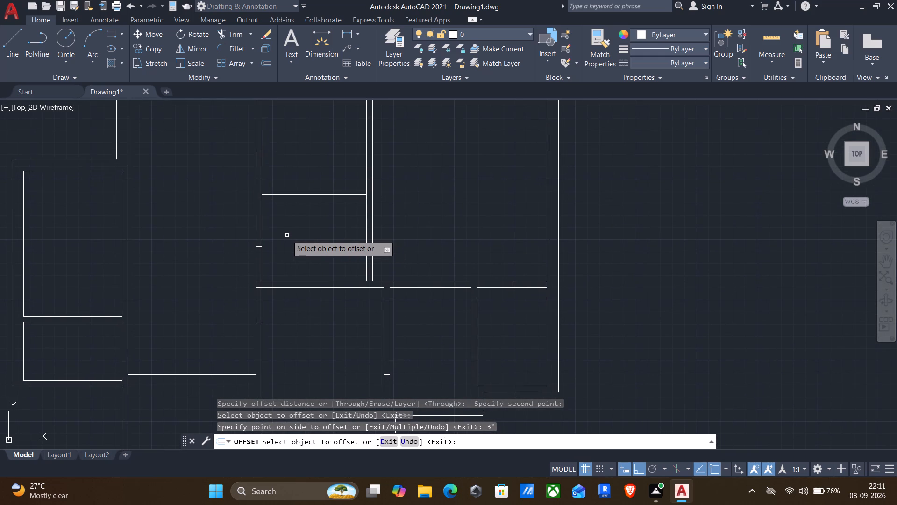
{"action": "key", "text": "l"}
{"action": "key", "text": "Return"}
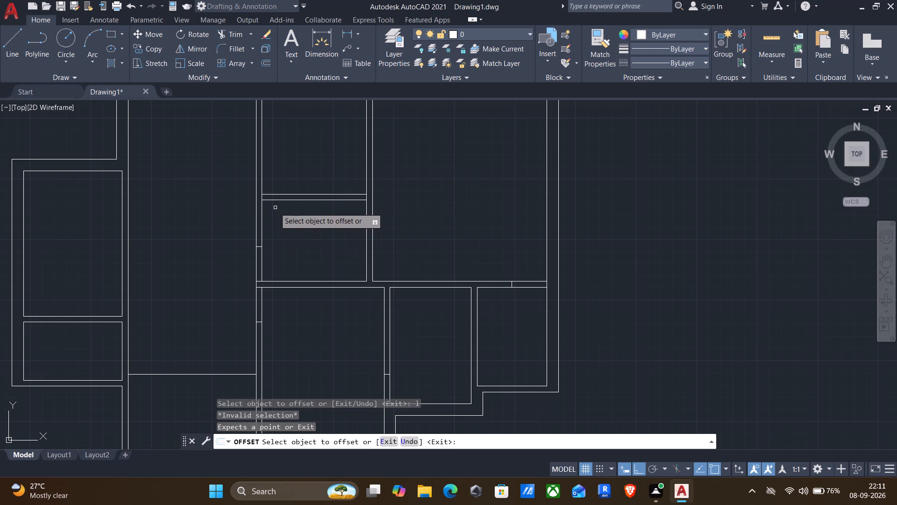
{"action": "scroll", "coordinate": [275, 208], "scroll_direction": "up", "scroll_amount": 2}
{"action": "key", "text": "Escape"}
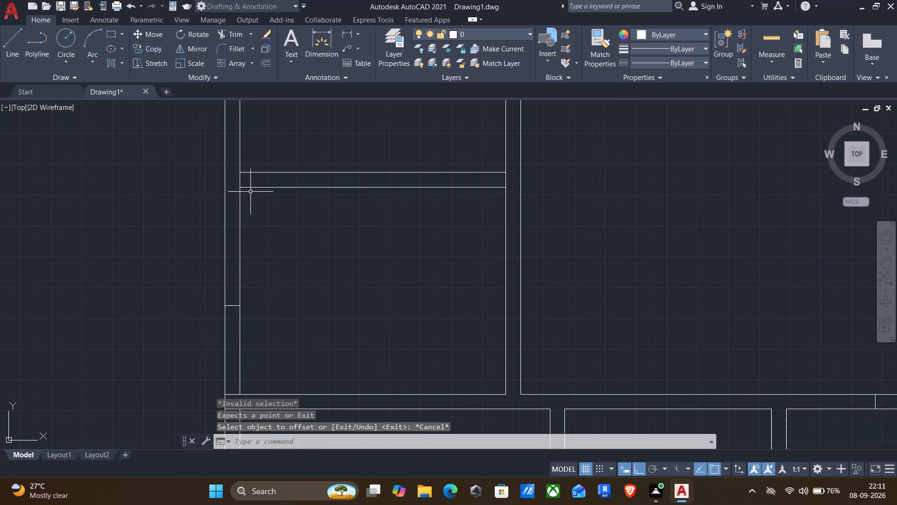
{"action": "key", "text": "l"}
{"action": "key", "text": "Return"}
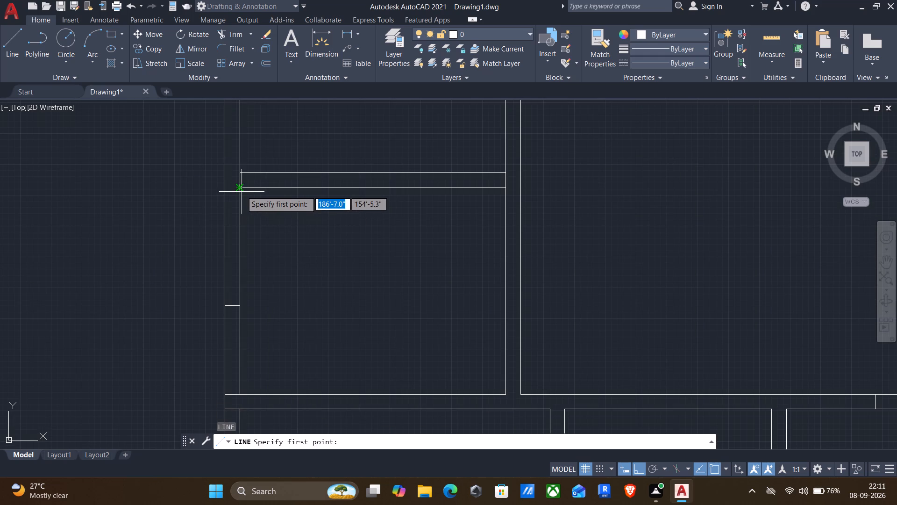
{"action": "left_click", "coordinate": [242, 189]}
{"action": "left_click", "coordinate": [227, 189]}
{"action": "key", "text": "Return"}
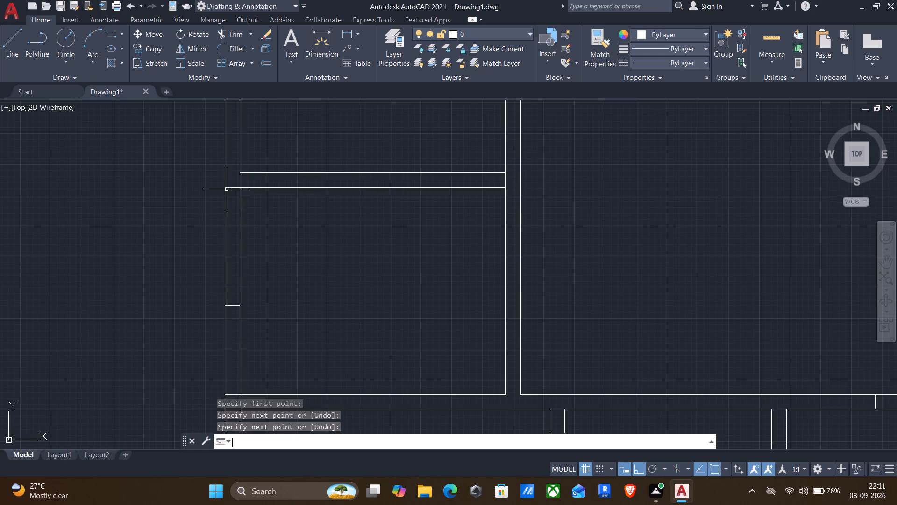
Offset the short line at that room's top corner 2' downward within the central vertical partition.
{"action": "key", "text": "o"}
{"action": "key", "text": "Return"}
{"action": "left_click", "coordinate": [232, 191]}
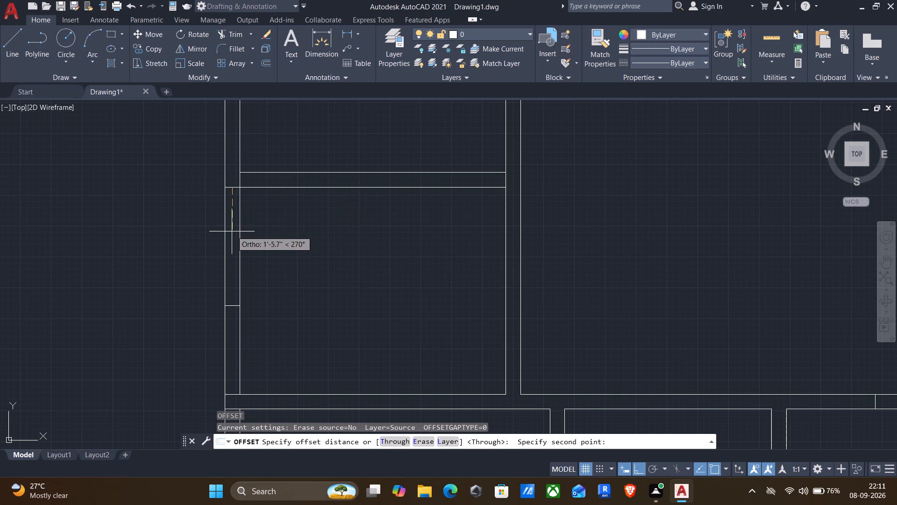
{"action": "left_click", "coordinate": [232, 228]}
{"action": "left_click", "coordinate": [234, 188]}
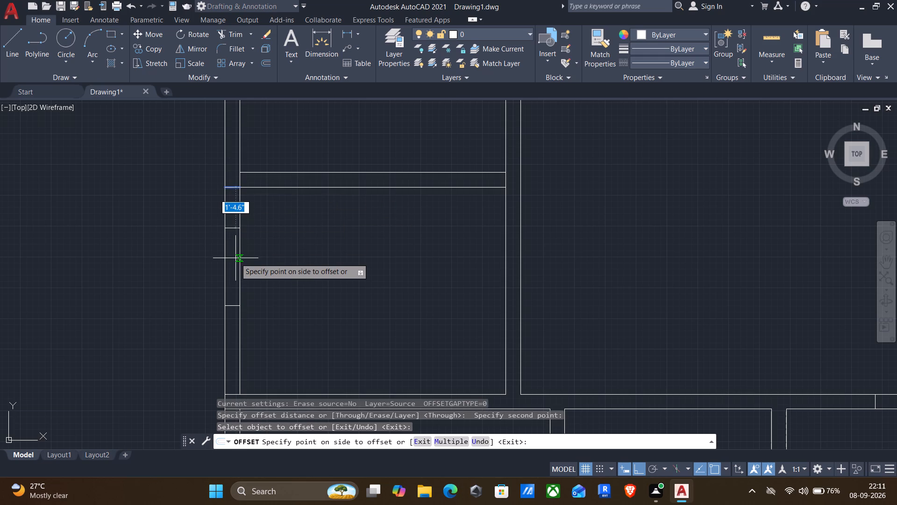
{"action": "key", "text": "2"}
{"action": "key", "text": "apostrophe"}
{"action": "key", "text": "Return"}
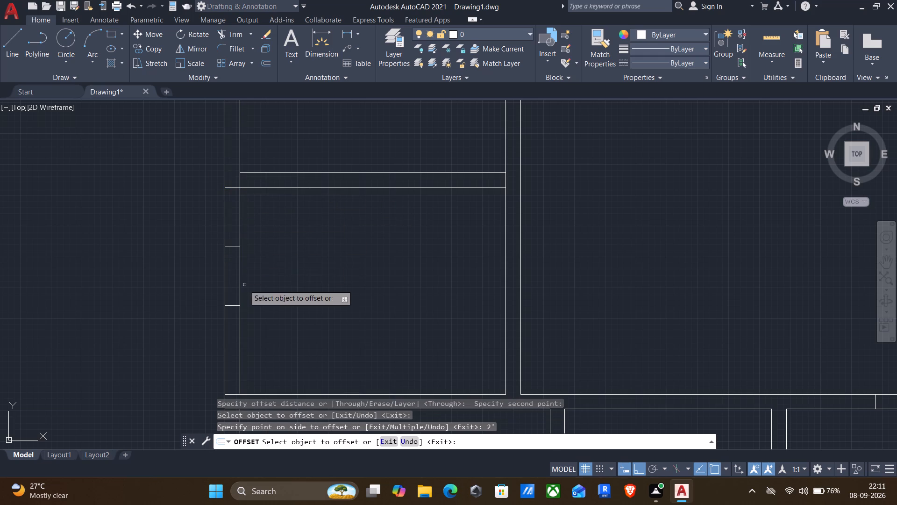
Measure the spacing between the two short door lines in the central vertical partition.
{"action": "left_click", "coordinate": [775, 40]}
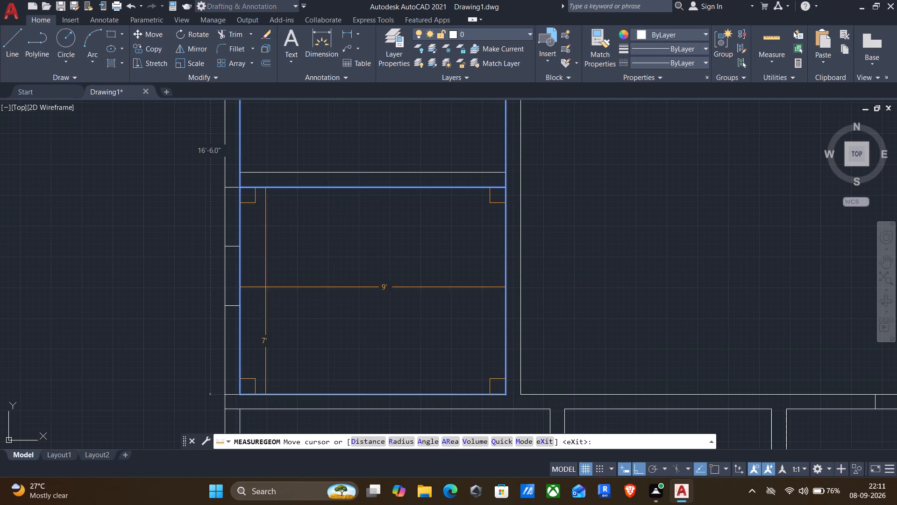
{"action": "scroll", "coordinate": [235, 276], "scroll_direction": "up", "scroll_amount": 3}
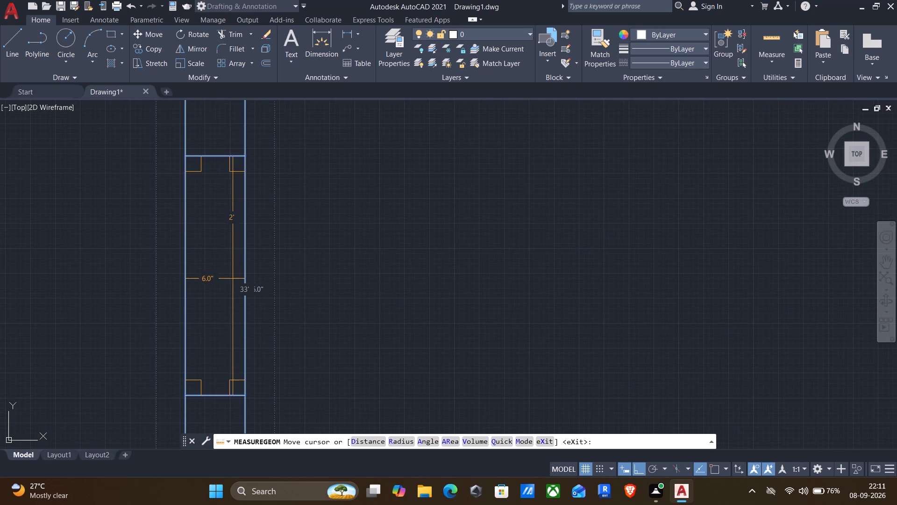
{"action": "scroll", "coordinate": [227, 287], "scroll_direction": "down", "scroll_amount": 2}
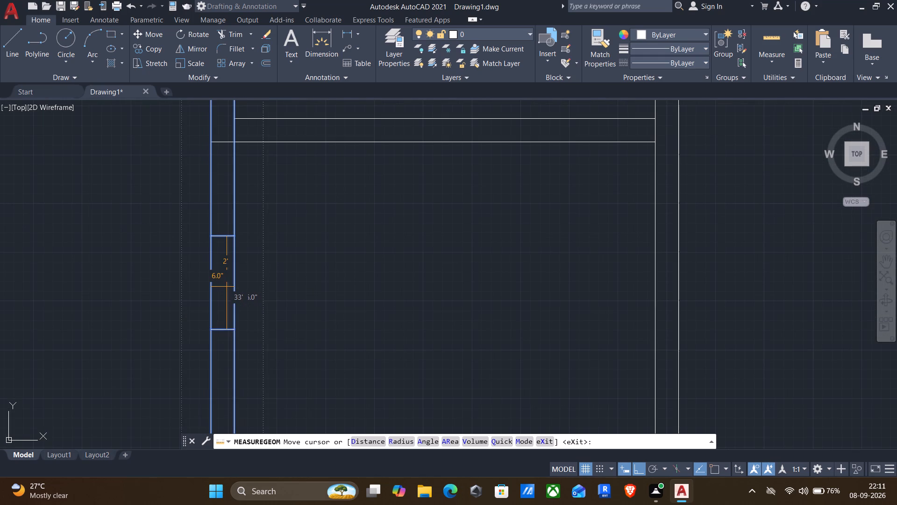
{"action": "key", "text": "Escape"}
Offset the lower of the two short door lines 1' downward within the central vertical partition.
{"action": "middle_click_drag", "start_coordinate": [226, 305], "coordinate": [243, 269]}
{"action": "key", "text": "o"}
{"action": "key", "text": "Return"}
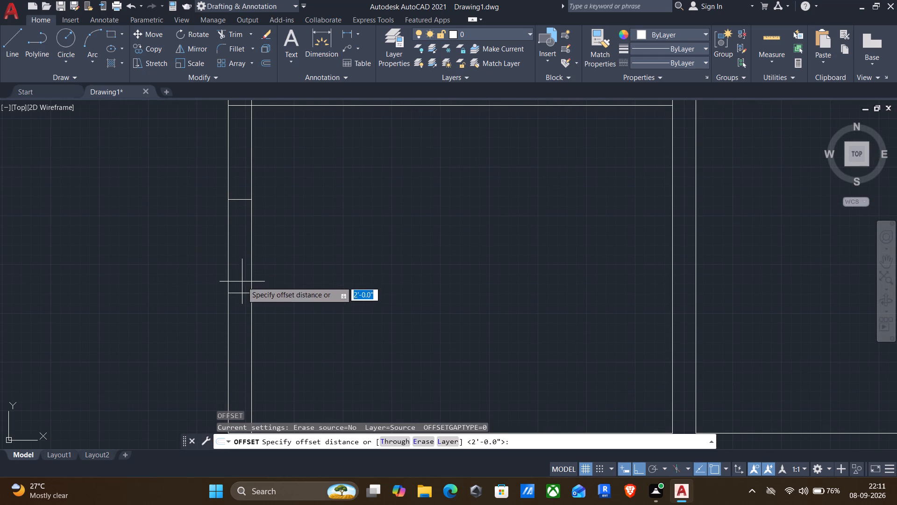
{"action": "left_click", "coordinate": [237, 287]}
{"action": "left_click", "coordinate": [233, 303]}
{"action": "left_click", "coordinate": [234, 294]}
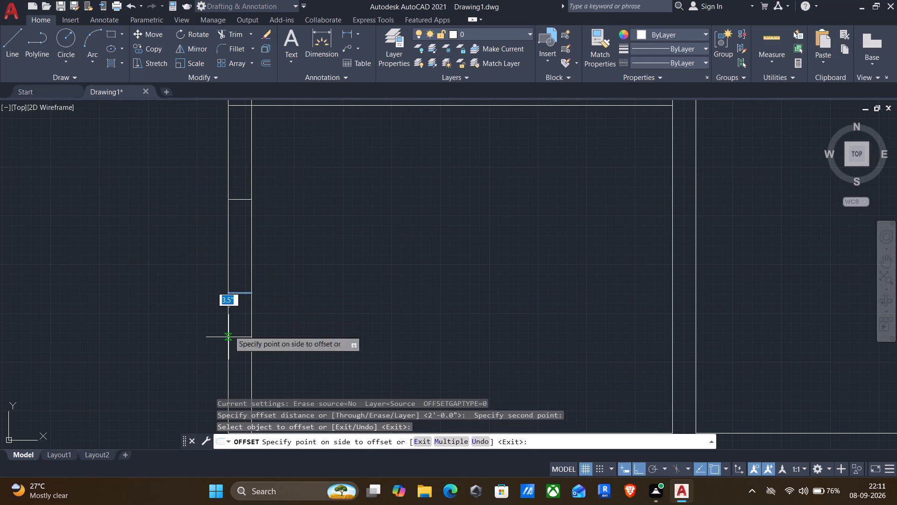
{"action": "key", "text": "1"}
{"action": "key", "text": "apostrophe"}
{"action": "key", "text": "Return"}
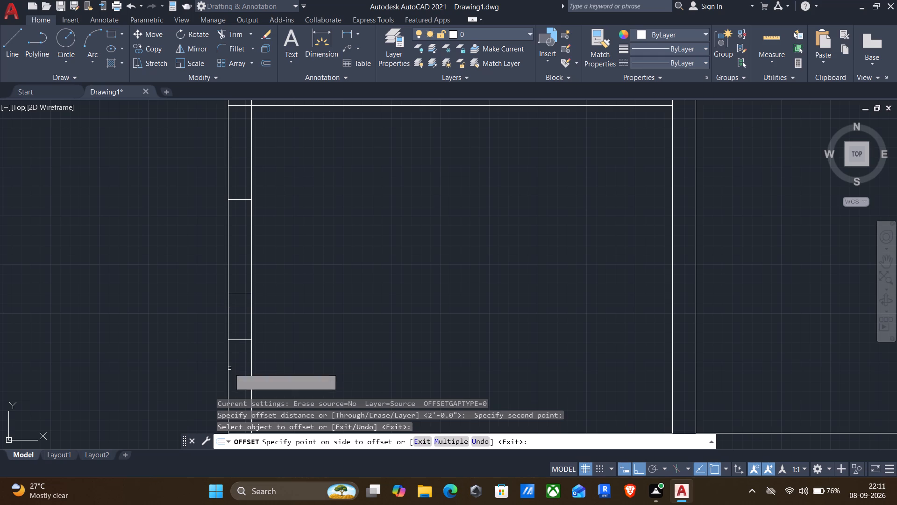
{"action": "key", "text": "Escape"}
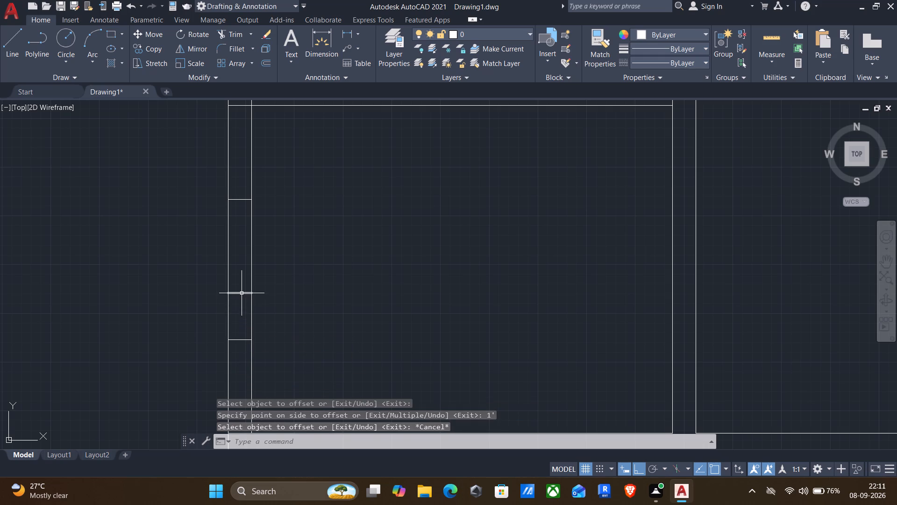
Erase the short line from which the 1' offset was made in the central vertical partition.
{"action": "left_click", "coordinate": [242, 293]}
{"action": "key", "text": "Delete"}
Trim the partition junction above the room over the lower-middle room and the leftover short lines at that room's top and bottom corners.
{"action": "scroll", "coordinate": [245, 293], "scroll_direction": "down", "scroll_amount": 2}
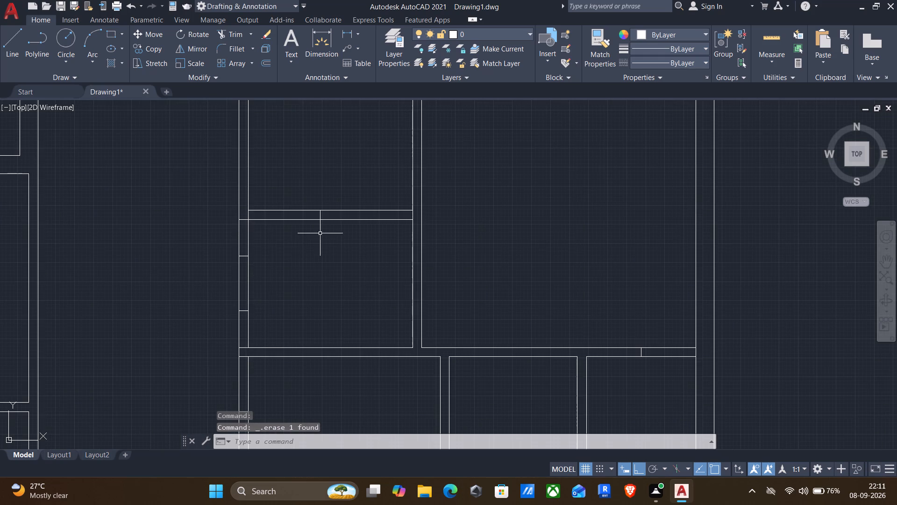
{"action": "scroll", "coordinate": [267, 212], "scroll_direction": "up", "scroll_amount": 3}
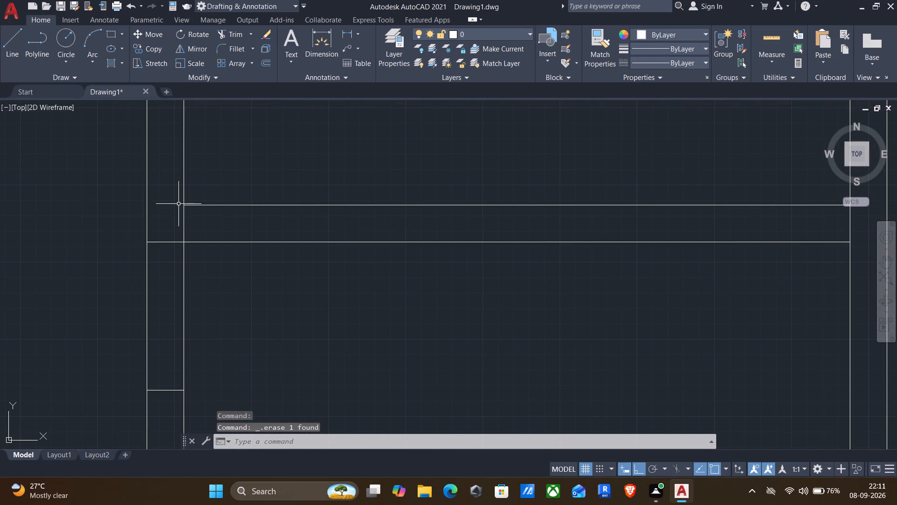
{"action": "type", "text": "tr"}
{"action": "key", "text": "Return"}
{"action": "scroll", "coordinate": [173, 219], "scroll_direction": "up", "scroll_amount": 1}
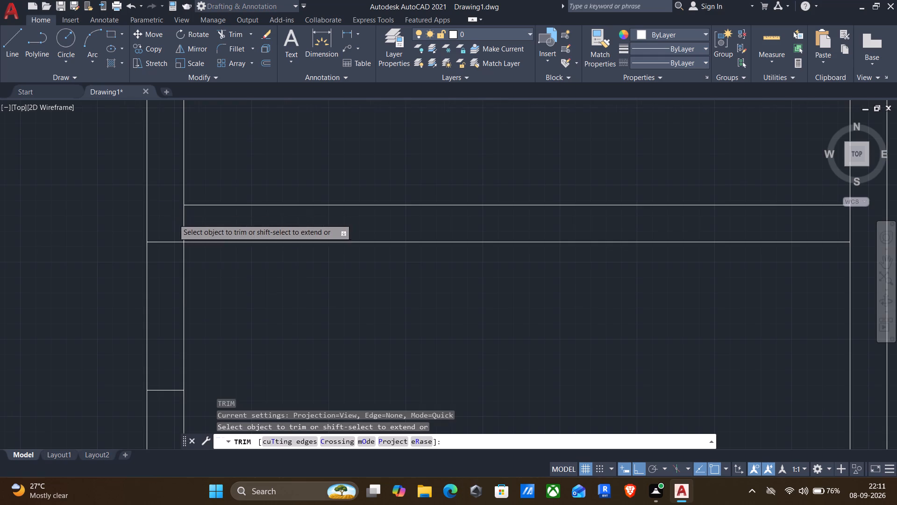
{"action": "scroll", "coordinate": [173, 219], "scroll_direction": "up", "scroll_amount": 1}
{"action": "left_click_drag", "start_coordinate": [173, 219], "coordinate": [232, 225]}
{"action": "scroll", "coordinate": [208, 241], "scroll_direction": "down", "scroll_amount": 3}
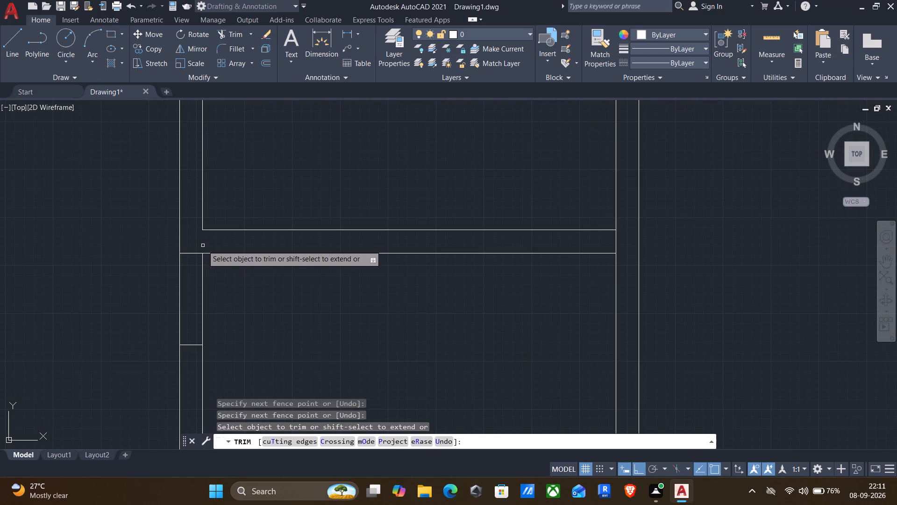
{"action": "left_click", "coordinate": [192, 253]}
{"action": "scroll", "coordinate": [191, 279], "scroll_direction": "down", "scroll_amount": 2}
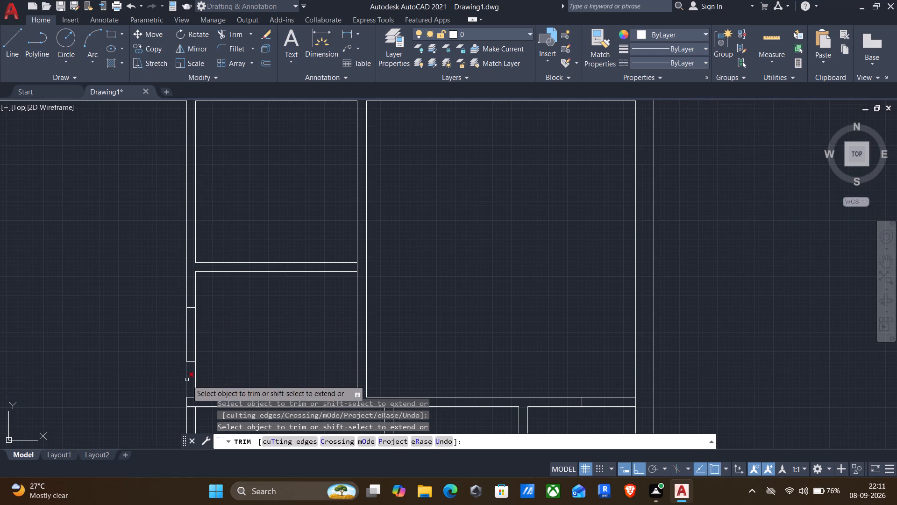
{"action": "scroll", "coordinate": [185, 399], "scroll_direction": "up", "scroll_amount": 2}
{"action": "left_click_drag", "start_coordinate": [197, 403], "coordinate": [206, 371]}
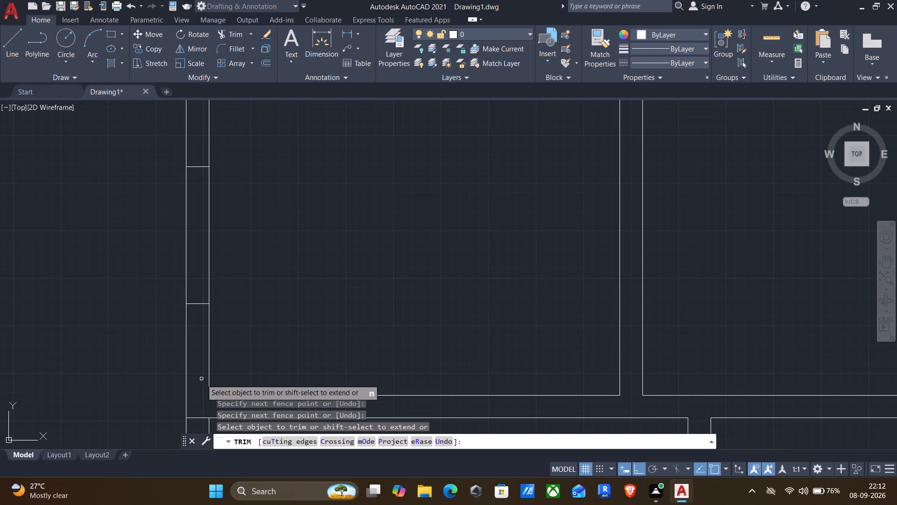
{"action": "scroll", "coordinate": [271, 324], "scroll_direction": "down", "scroll_amount": 2}
{"action": "key", "text": "Escape"}
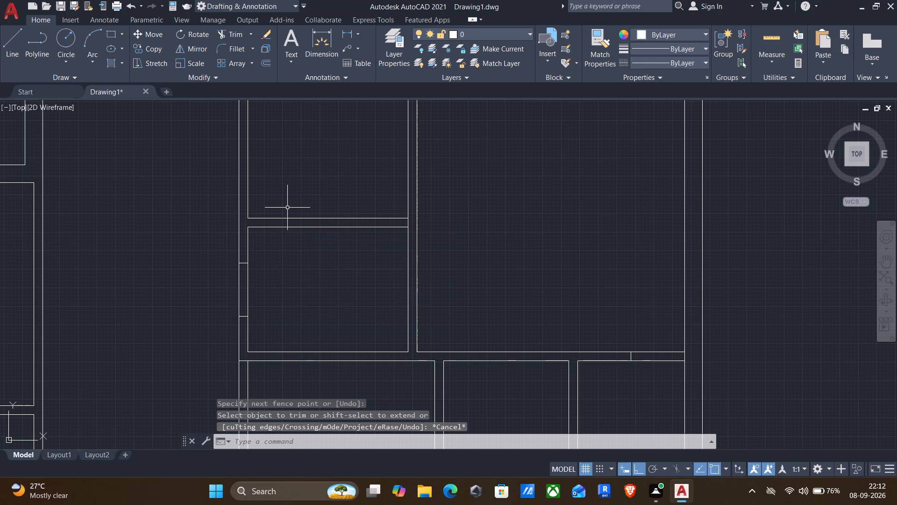
Draw a short line across the horizontal partition above that room, at its left end beside the central vertical partition.
{"action": "key", "text": "l"}
{"action": "key", "text": "Return"}
{"action": "scroll", "coordinate": [236, 217], "scroll_direction": "up", "scroll_amount": 2}
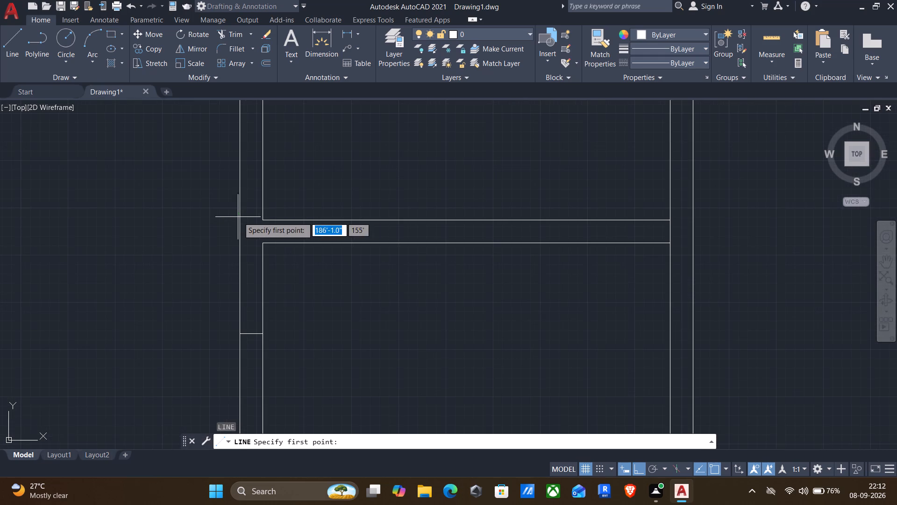
{"action": "left_click_drag", "start_coordinate": [263, 221], "coordinate": [263, 228]}
{"action": "left_click", "coordinate": [265, 244]}
{"action": "key", "text": "Return"}
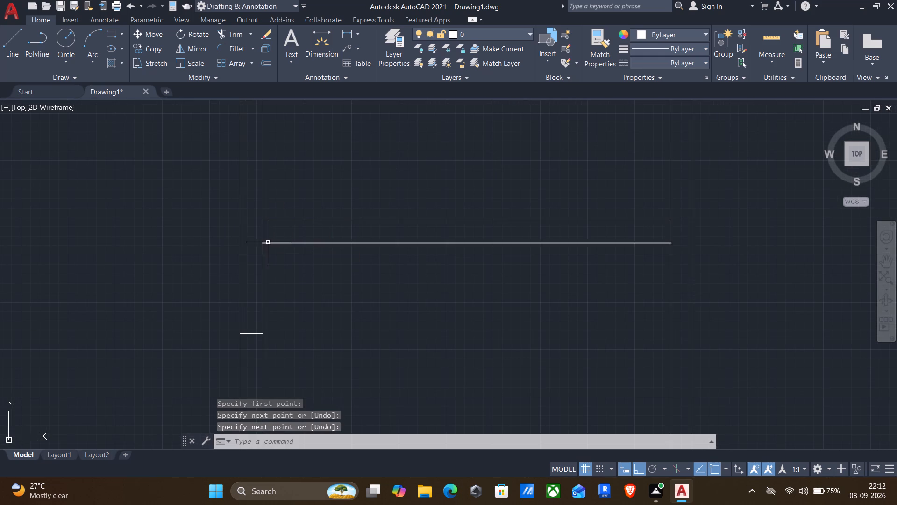
Offset the short line at the horizontal partition's left end 2'6" to the right within that partition.
{"action": "key", "text": "o"}
{"action": "key", "text": "Return"}
{"action": "left_click", "coordinate": [260, 236]}
{"action": "left_click", "coordinate": [276, 228]}
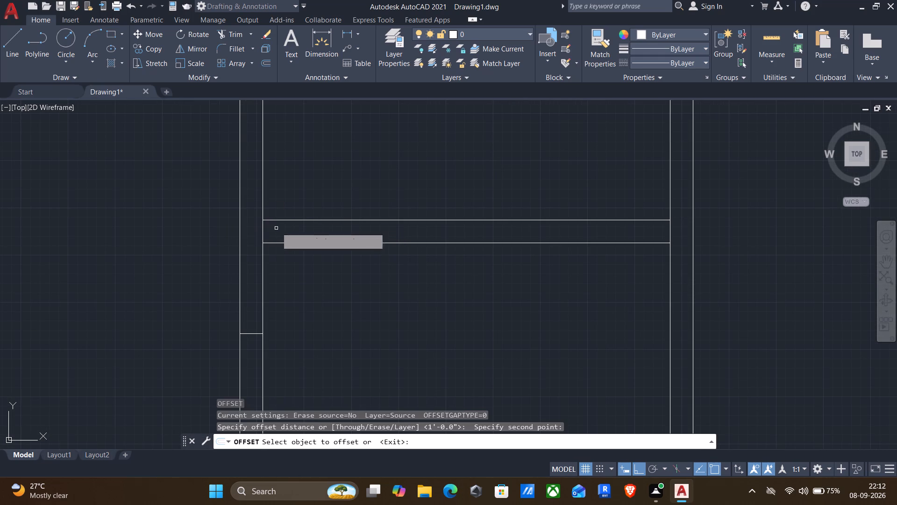
{"action": "left_click", "coordinate": [260, 238]}
{"action": "left_click", "coordinate": [263, 234]}
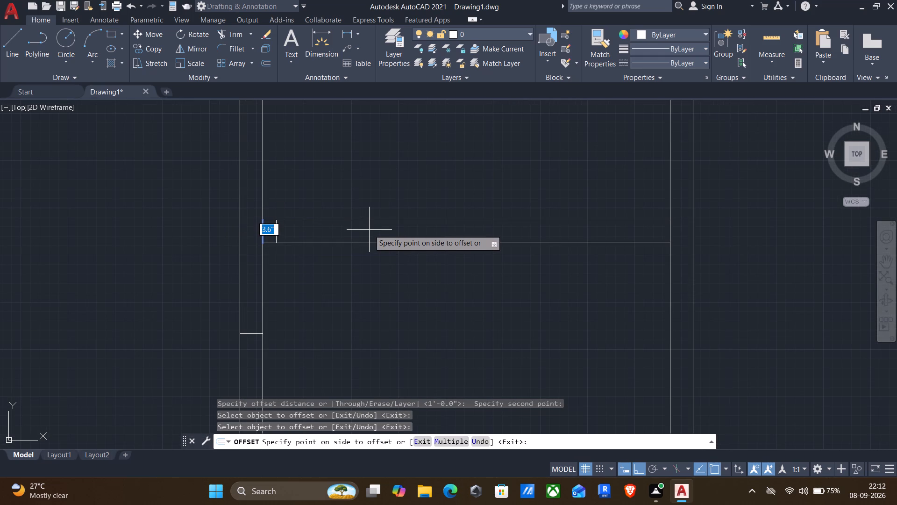
{"action": "type", "text": "2'6\""}
{"action": "key", "text": "Return"}
{"action": "scroll", "coordinate": [392, 250], "scroll_direction": "down", "scroll_amount": 2}
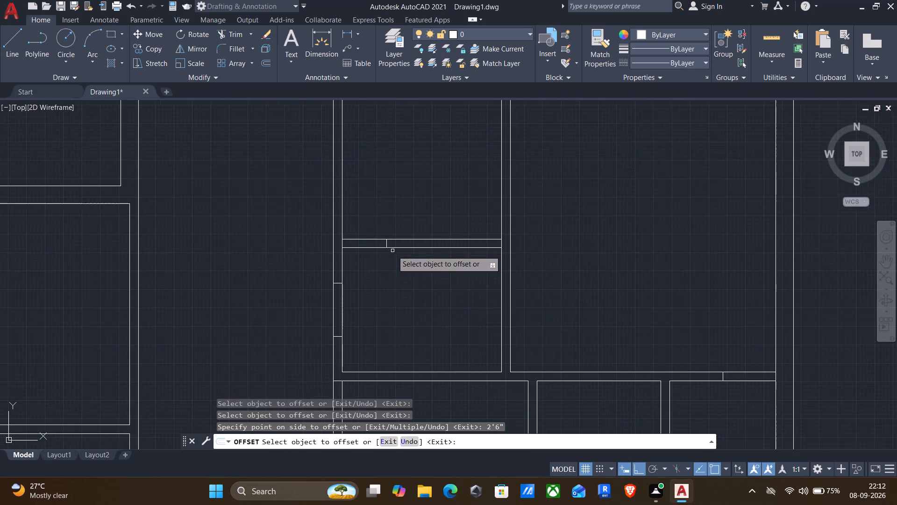
{"action": "middle_click_drag", "start_coordinate": [407, 302], "coordinate": [402, 288]}
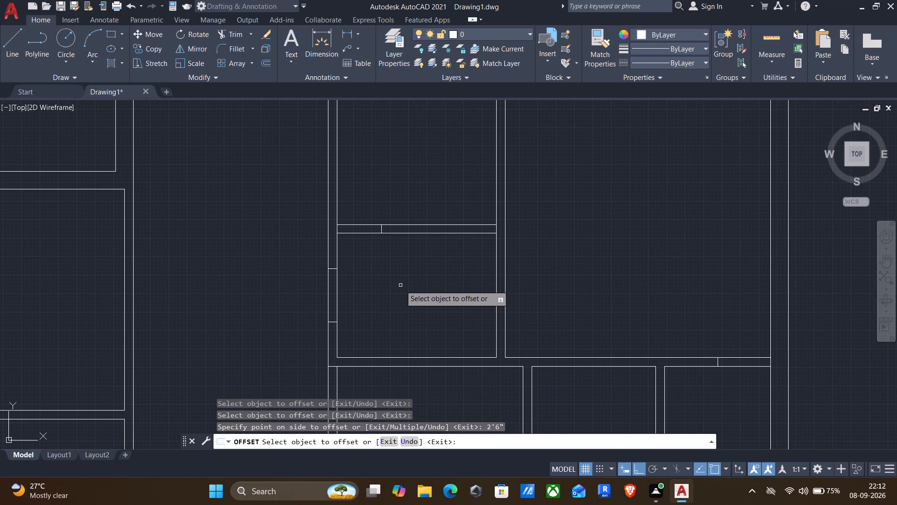
{"action": "scroll", "coordinate": [400, 285], "scroll_direction": "down", "scroll_amount": 2}
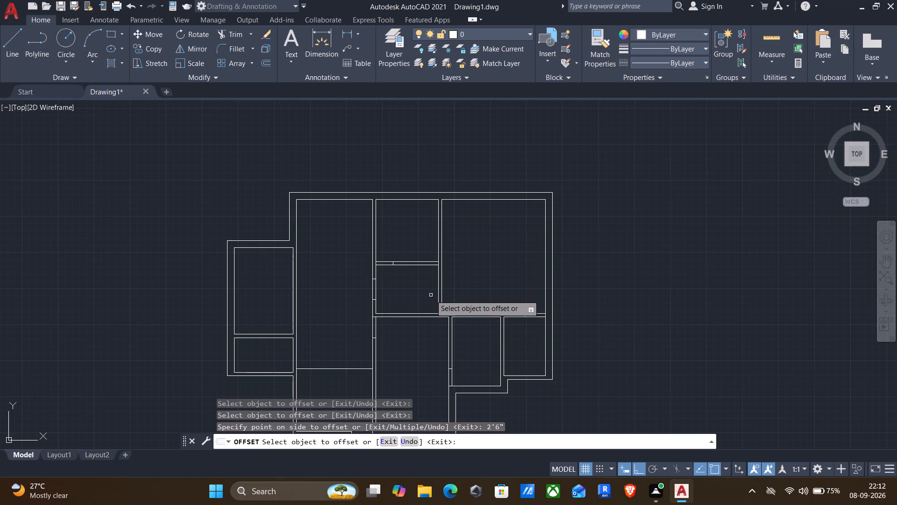
{"action": "key", "text": "Escape"}
Draw a short line across the bottom end of the vertical partition between that room and the large upper-right room.
{"action": "key", "text": "l"}
{"action": "key", "text": "Return"}
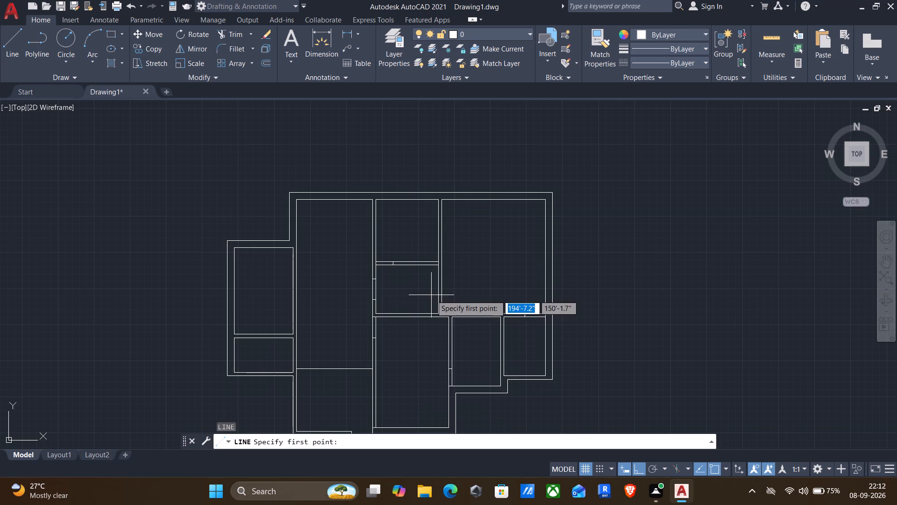
{"action": "scroll", "coordinate": [433, 303], "scroll_direction": "up", "scroll_amount": 3}
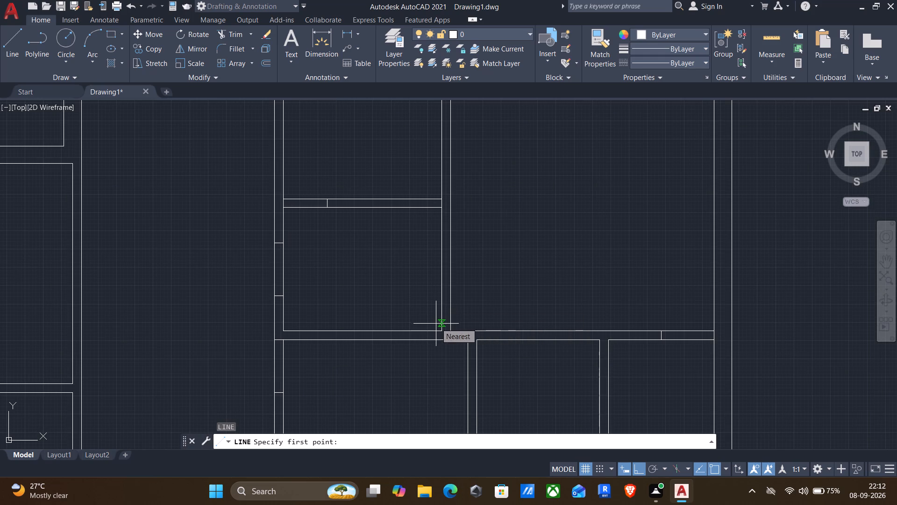
{"action": "scroll", "coordinate": [436, 325], "scroll_direction": "up", "scroll_amount": 2}
{"action": "left_click", "coordinate": [449, 354]}
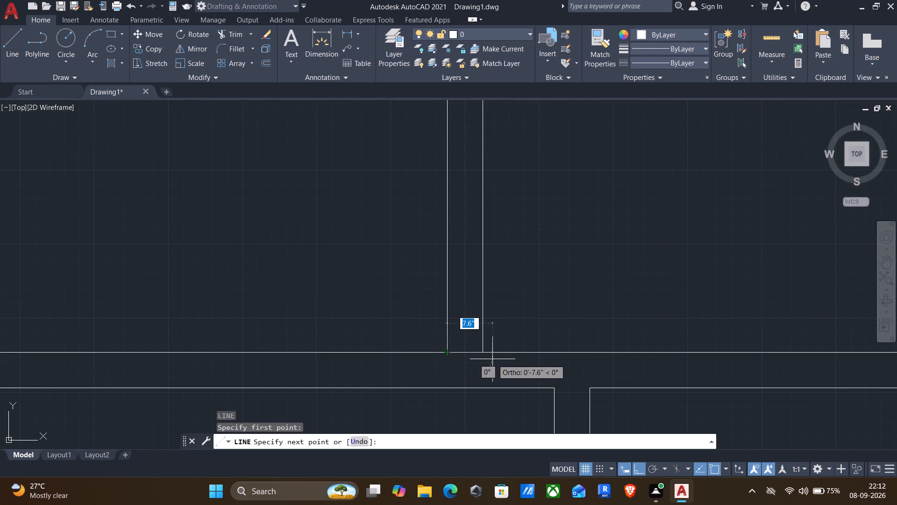
{"action": "left_click", "coordinate": [482, 353]}
{"action": "key", "text": "Return"}
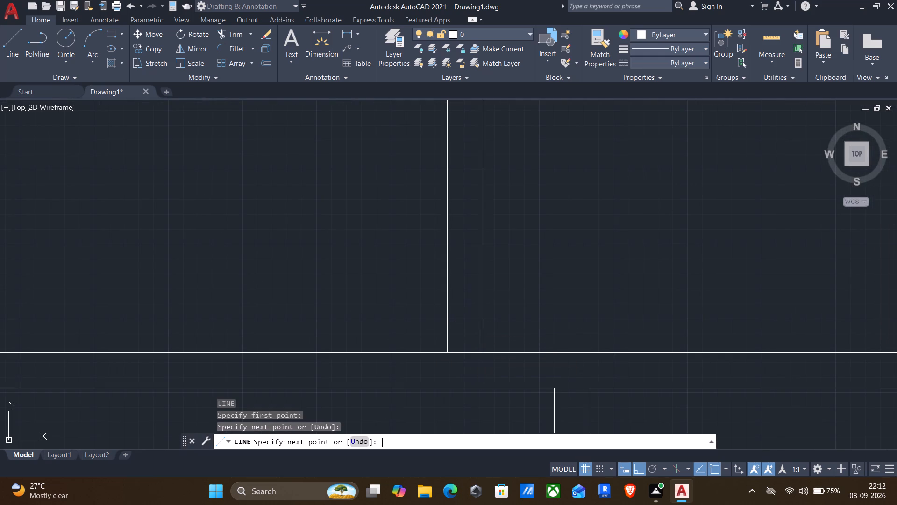
Offset the short line at that partition's bottom end 3' upward within the partition.
{"action": "key", "text": "o"}
{"action": "key", "text": "Return"}
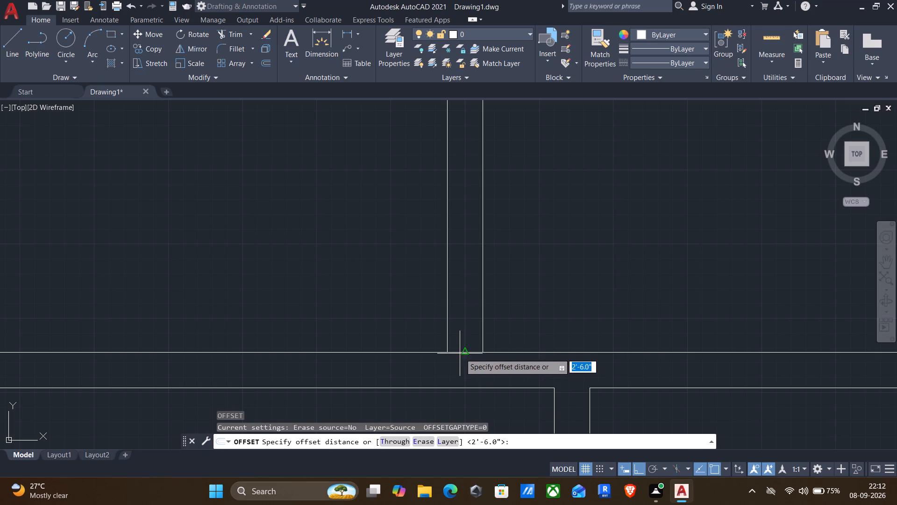
{"action": "left_click", "coordinate": [463, 354]}
{"action": "left_click_drag", "start_coordinate": [465, 325], "coordinate": [464, 336]}
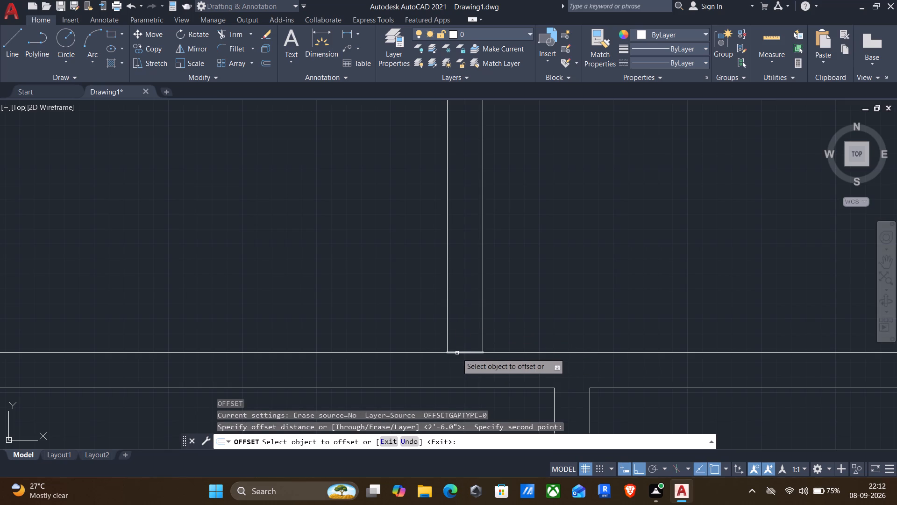
{"action": "left_click_drag", "start_coordinate": [457, 353], "coordinate": [457, 348]}
{"action": "type", "text": "3'"}
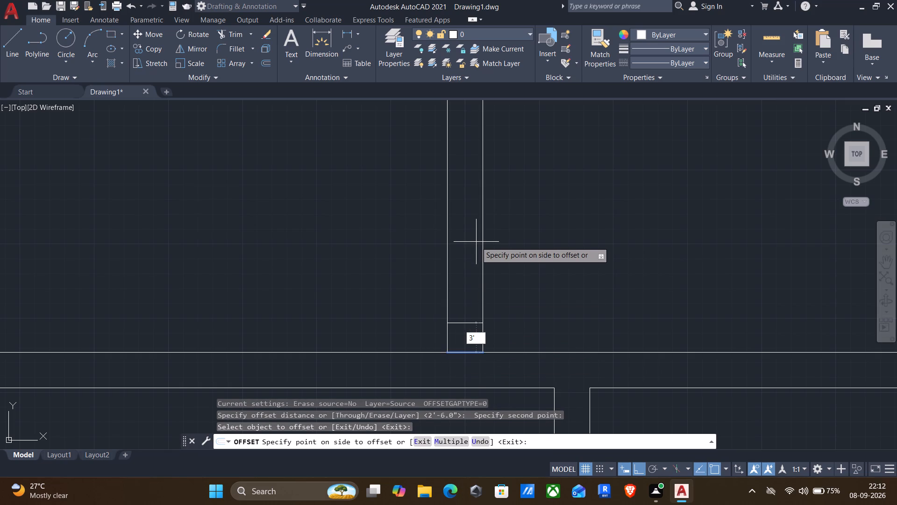
{"action": "key", "text": "Return"}
{"action": "scroll", "coordinate": [476, 242], "scroll_direction": "down", "scroll_amount": 3}
{"action": "scroll", "coordinate": [424, 248], "scroll_direction": "down", "scroll_amount": 2}
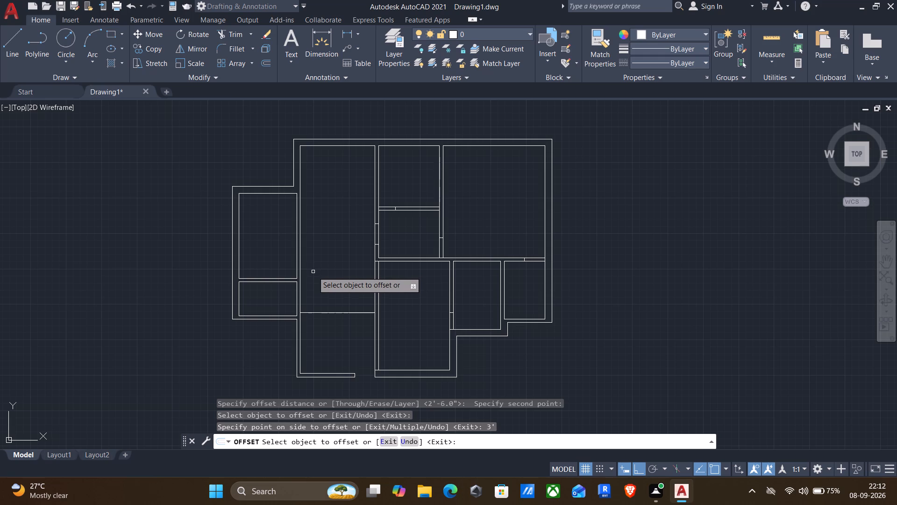
{"action": "scroll", "coordinate": [287, 259], "scroll_direction": "up", "scroll_amount": 1}
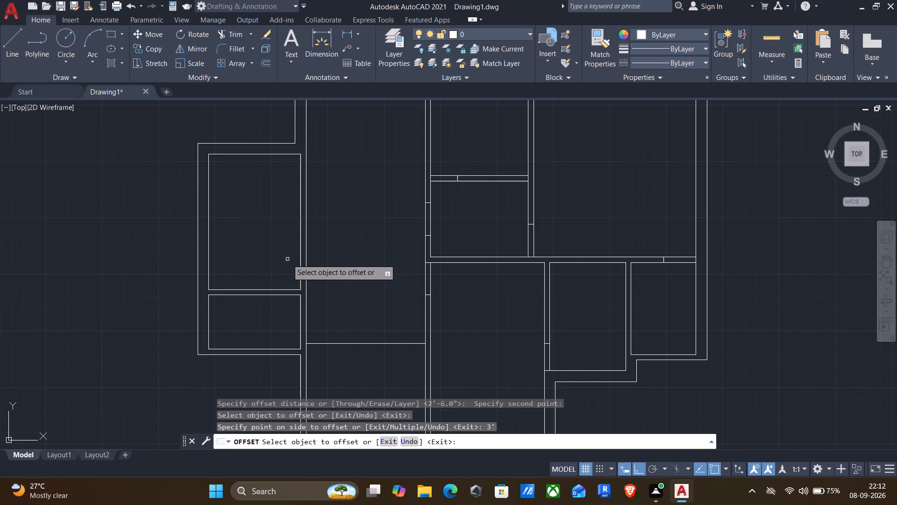
{"action": "key", "text": "Escape"}
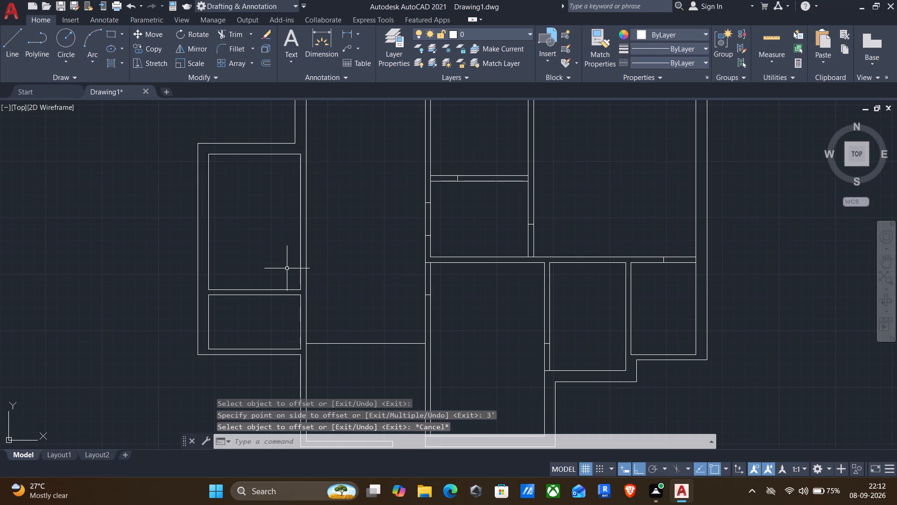
Draw a short line across the wall beside the left wing's upper room, extending the room's bottom line to the wall's far line.
{"action": "key", "text": "l"}
{"action": "key", "text": "Return"}
{"action": "scroll", "coordinate": [299, 290], "scroll_direction": "up", "scroll_amount": 2}
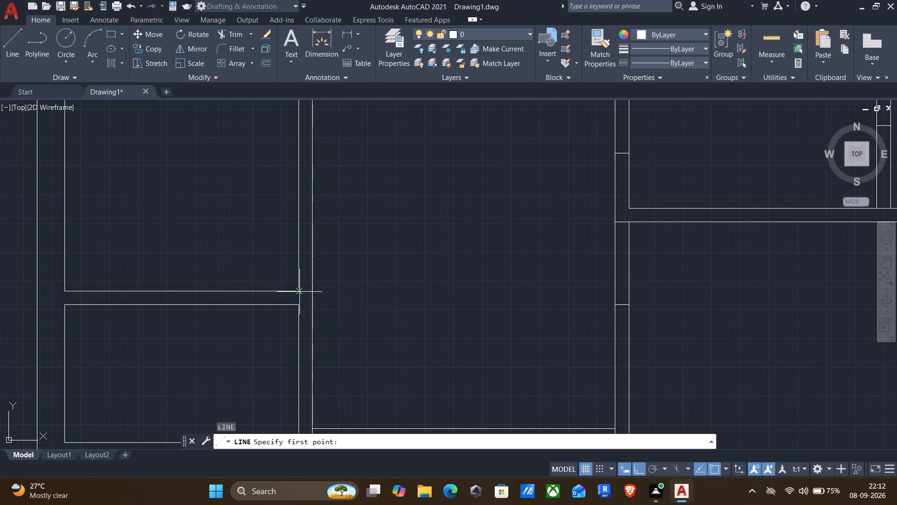
{"action": "left_click", "coordinate": [299, 293]}
{"action": "left_click", "coordinate": [314, 294]}
{"action": "key", "text": "Return"}
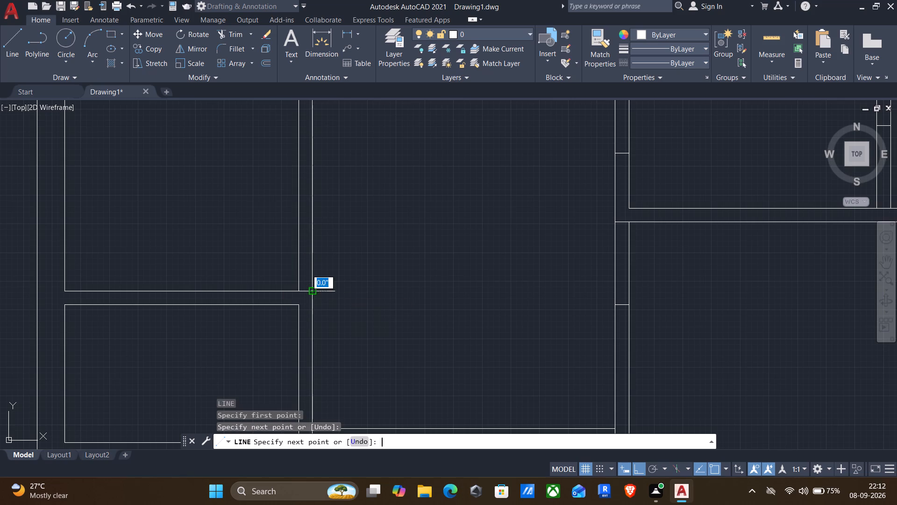
Offset the short line across the wall beside the left wing's upper room 3' upward within that wall.
{"action": "key", "text": "o"}
{"action": "key", "text": "Return"}
{"action": "left_click", "coordinate": [306, 294]}
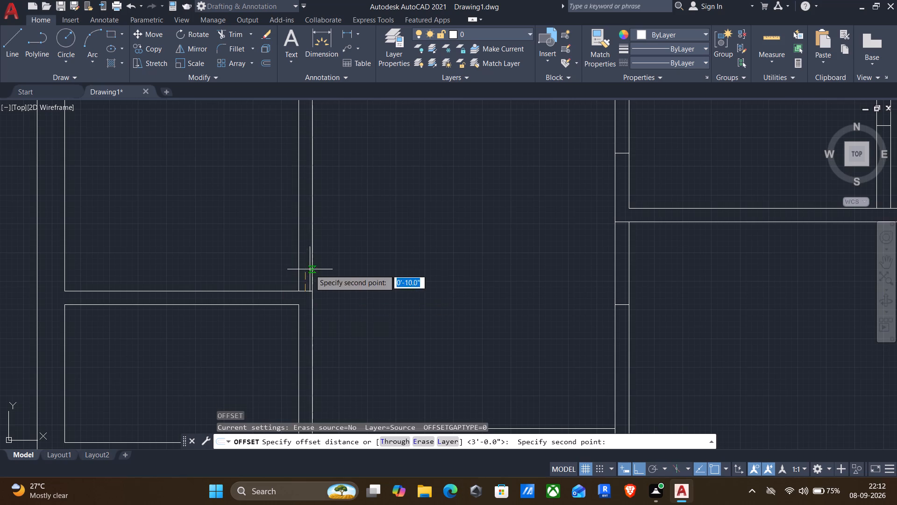
{"action": "left_click", "coordinate": [310, 269]}
{"action": "left_click", "coordinate": [302, 292]}
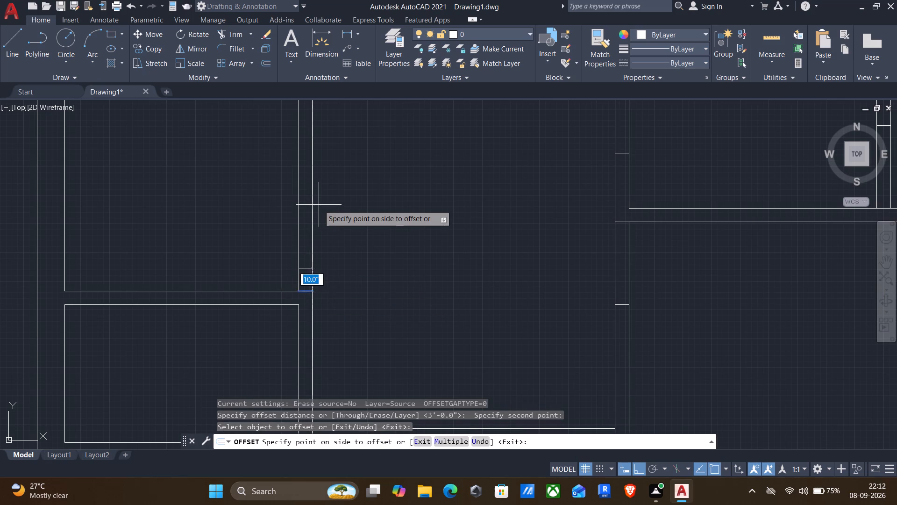
{"action": "key", "text": "3"}
{"action": "key", "text": "apostrophe"}
{"action": "key", "text": "Return"}
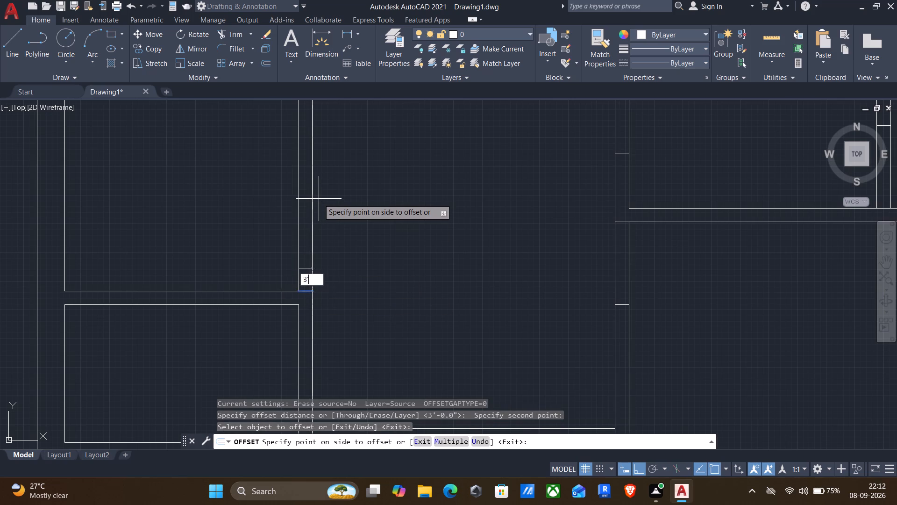
{"action": "key", "text": "Return"}
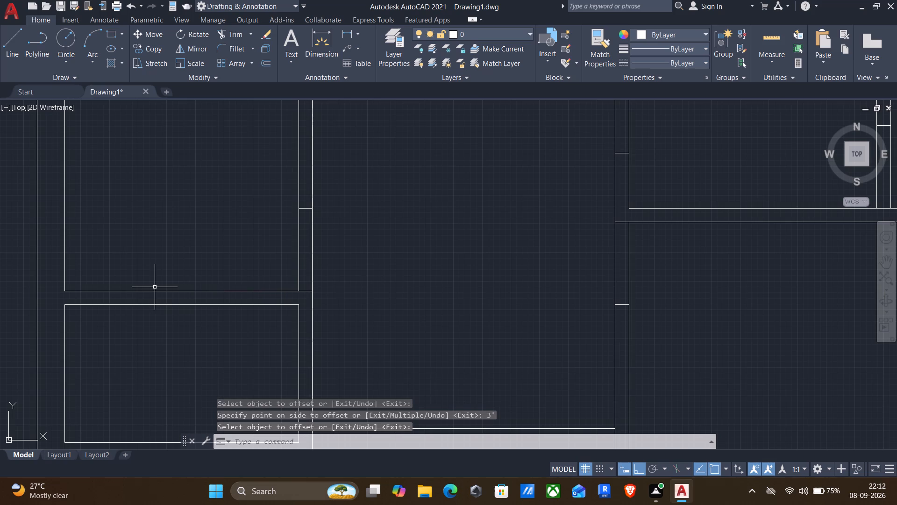
Draw a short line across the left end of the horizontal partition between the left wing's two rooms.
{"action": "key", "text": "l"}
{"action": "key", "text": "Return"}
{"action": "left_click", "coordinate": [67, 288]}
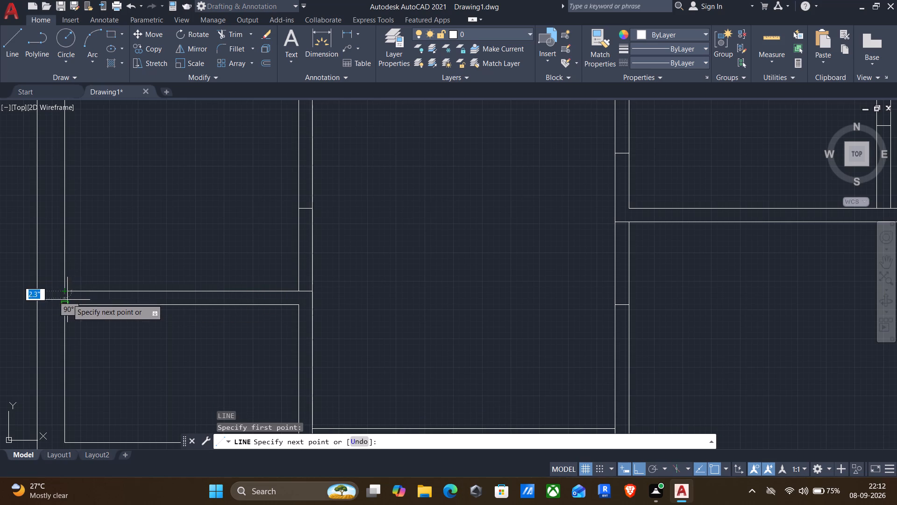
{"action": "left_click", "coordinate": [65, 304]}
{"action": "key", "text": "Return"}
Offset that short line 3' to the right within the left wing's horizontal partition.
{"action": "key", "text": "o"}
{"action": "key", "text": "Return"}
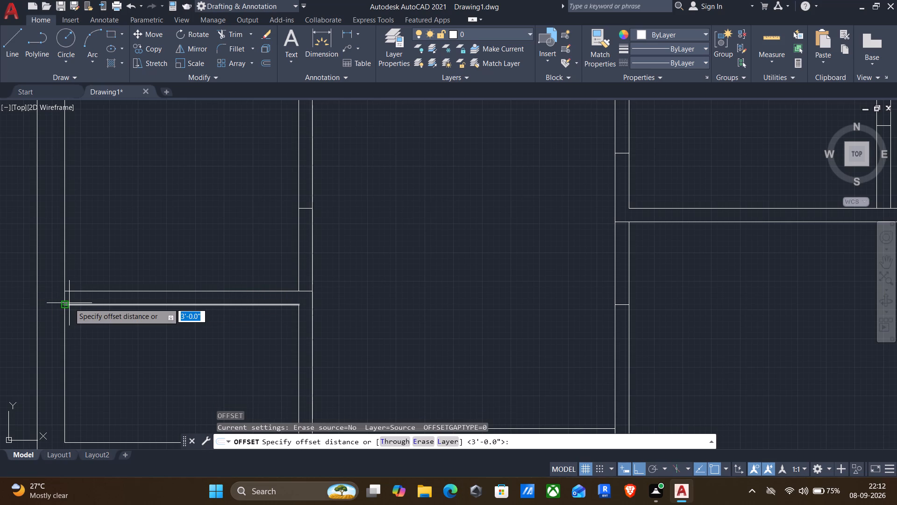
{"action": "scroll", "coordinate": [64, 302], "scroll_direction": "up", "scroll_amount": 1}
{"action": "left_click", "coordinate": [64, 296]}
{"action": "left_click", "coordinate": [76, 296]}
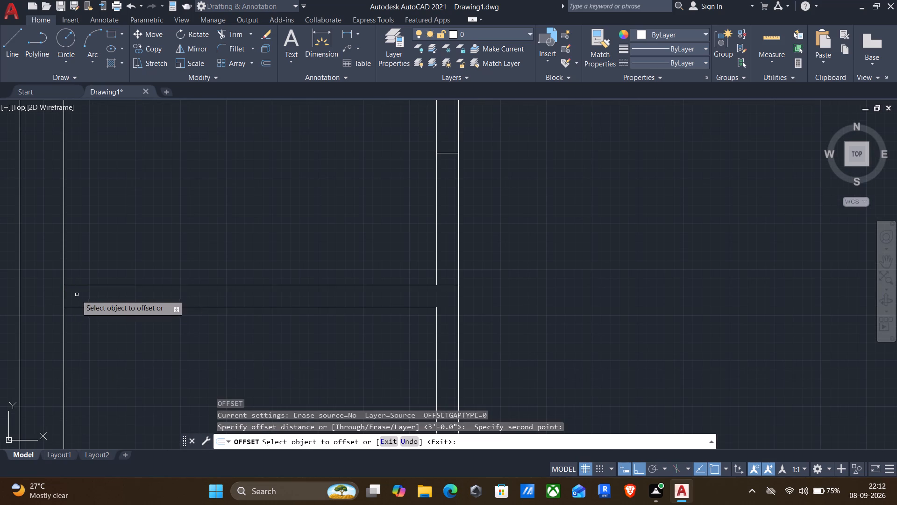
{"action": "left_click", "coordinate": [64, 297]}
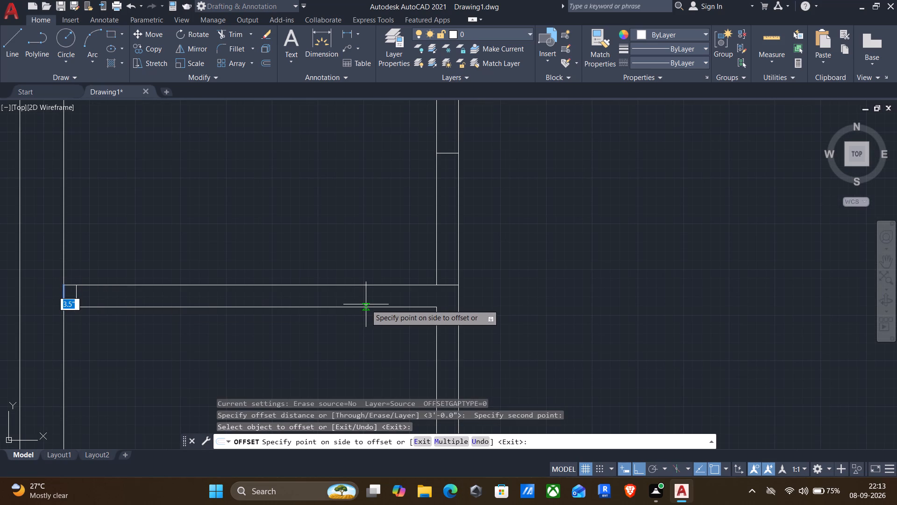
{"action": "key", "text": "3"}
{"action": "key", "text": "apostrophe"}
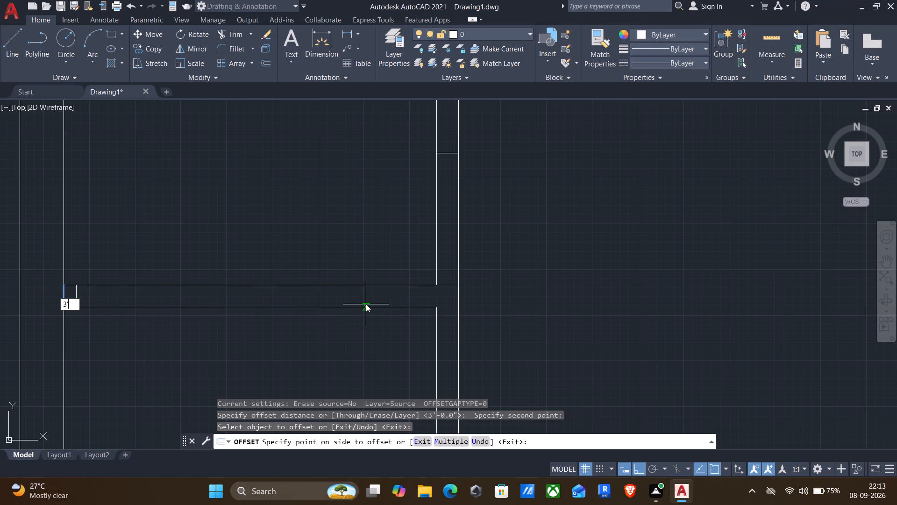
{"action": "key", "text": "Return"}
{"action": "key", "text": "Escape"}
Trim the wall lines at the left wing's two door openings, in its horizontal partition and its inner vertical wall.
{"action": "type", "text": "tr"}
{"action": "key", "text": "Return"}
{"action": "left_click_drag", "start_coordinate": [135, 267], "coordinate": [145, 353]}
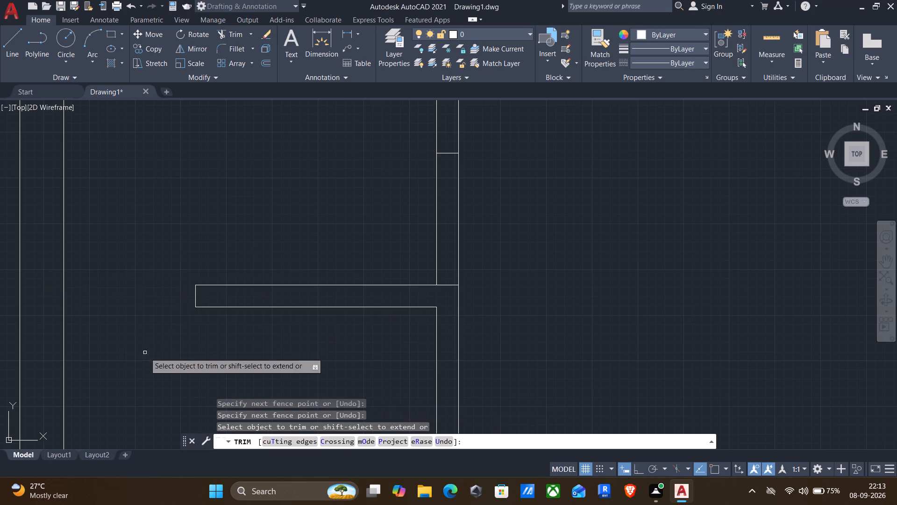
{"action": "scroll", "coordinate": [165, 308], "scroll_direction": "down", "scroll_amount": 2}
{"action": "left_click_drag", "start_coordinate": [257, 267], "coordinate": [280, 268]}
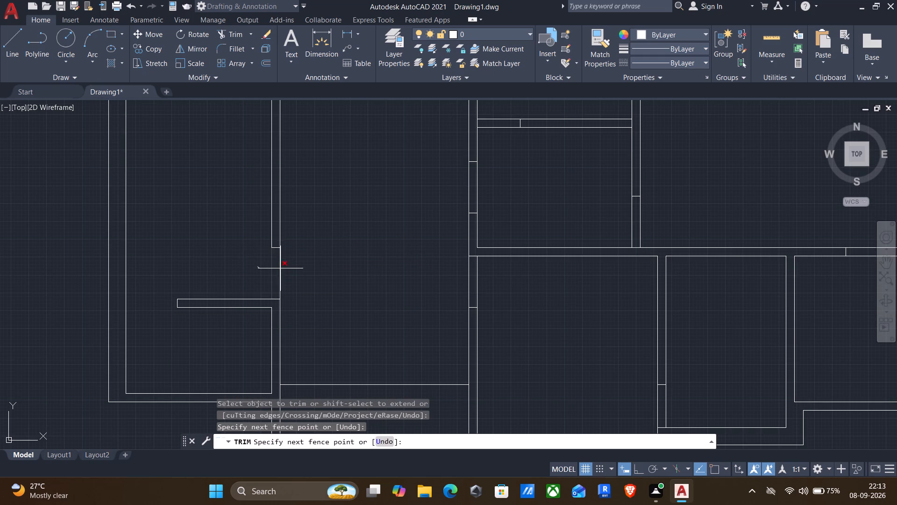
{"action": "left_click_drag", "start_coordinate": [280, 268], "coordinate": [298, 268]}
{"action": "scroll", "coordinate": [298, 265], "scroll_direction": "down", "scroll_amount": 2}
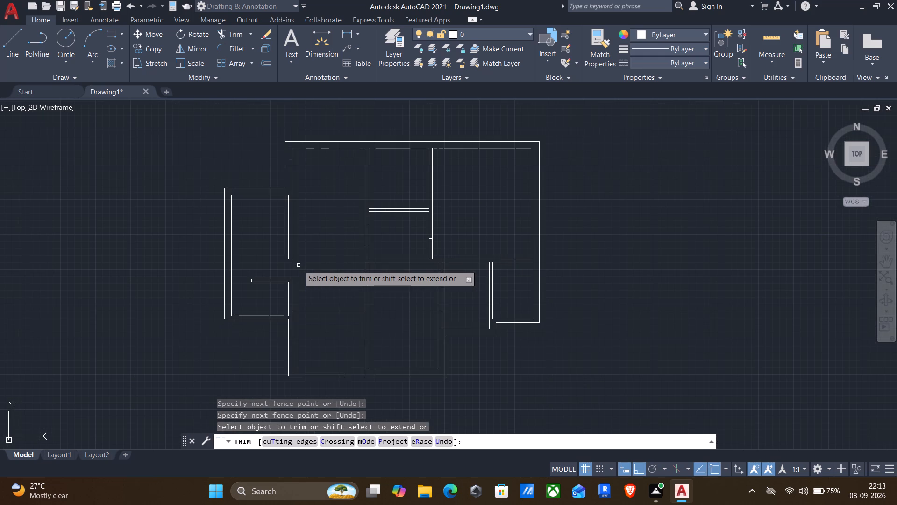
Trim the door openings in the lower-middle room's left and right walls and at the right end of the long horizontal wall.
{"action": "scroll", "coordinate": [375, 274], "scroll_direction": "up", "scroll_amount": 2}
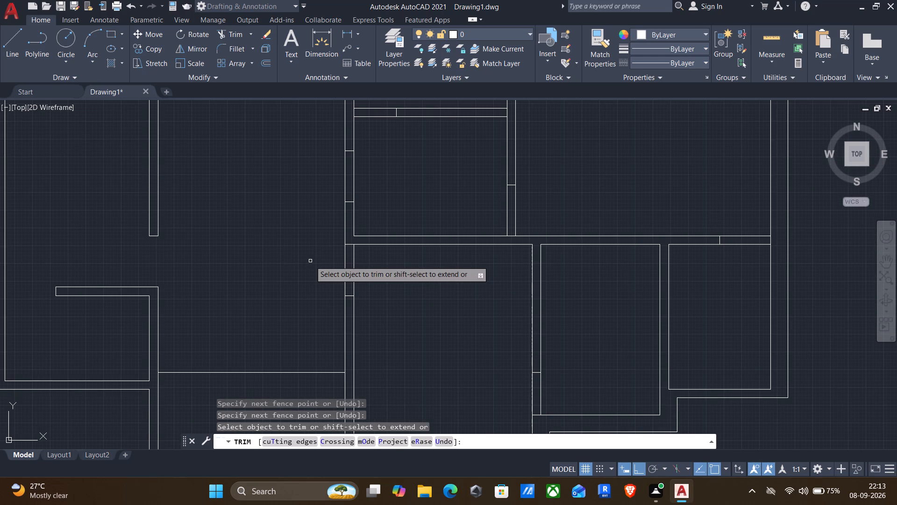
{"action": "left_click_drag", "start_coordinate": [309, 262], "coordinate": [374, 266]}
{"action": "left_click_drag", "start_coordinate": [561, 390], "coordinate": [555, 390]}
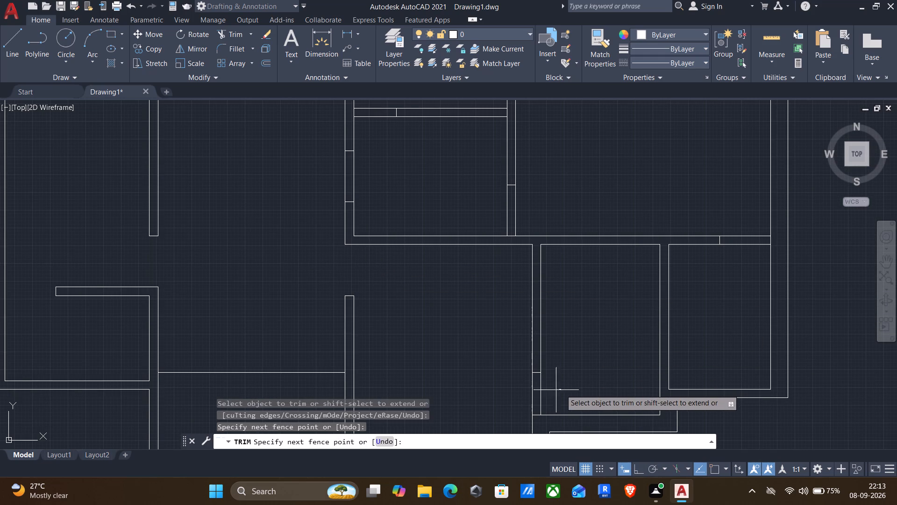
{"action": "left_click_drag", "start_coordinate": [555, 390], "coordinate": [507, 395]}
{"action": "left_click_drag", "start_coordinate": [740, 218], "coordinate": [743, 274]}
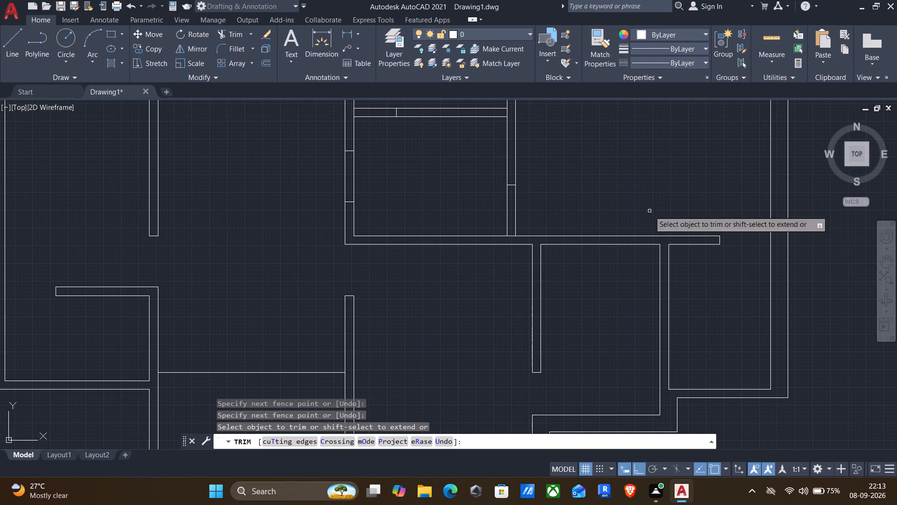
Trim the door openings in the upper-middle room's left wall, right wall and horizontal partition.
{"action": "left_click_drag", "start_coordinate": [332, 175], "coordinate": [362, 174]}
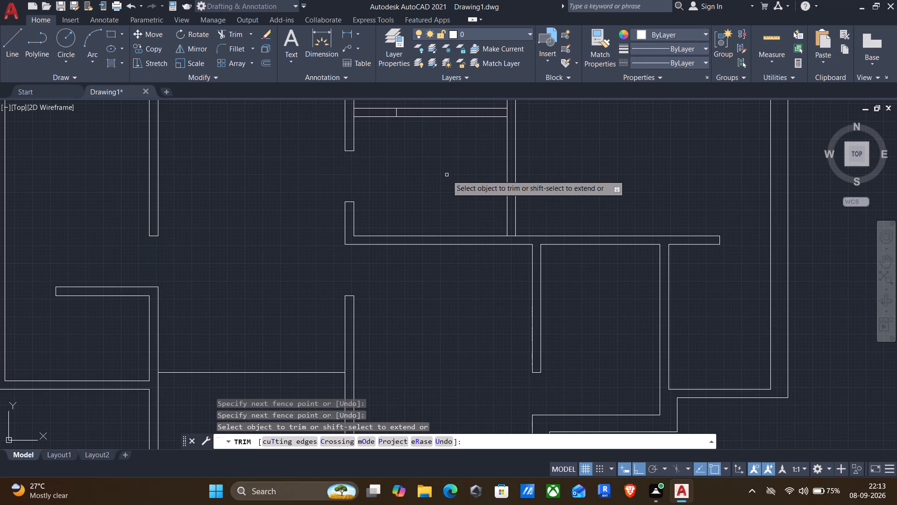
{"action": "left_click_drag", "start_coordinate": [498, 210], "coordinate": [535, 200]}
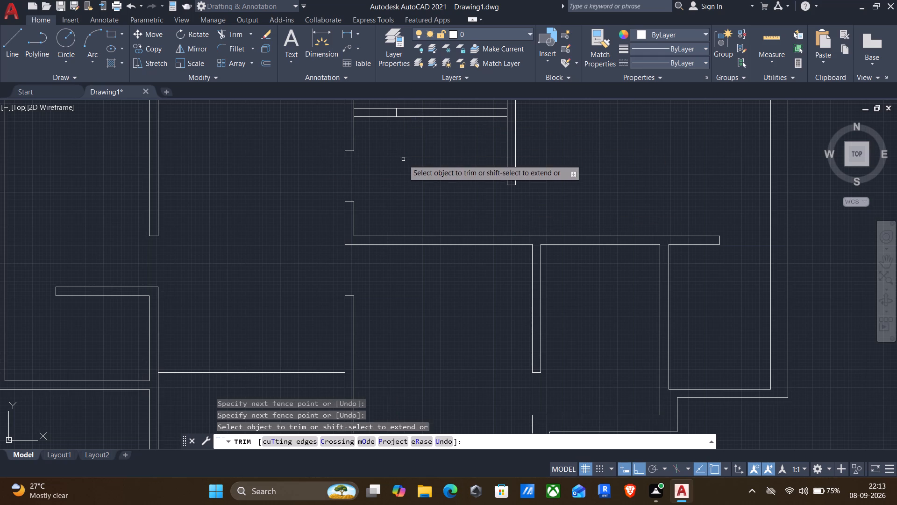
{"action": "middle_click_drag", "start_coordinate": [404, 162], "coordinate": [378, 214]}
{"action": "left_click_drag", "start_coordinate": [353, 154], "coordinate": [352, 196]}
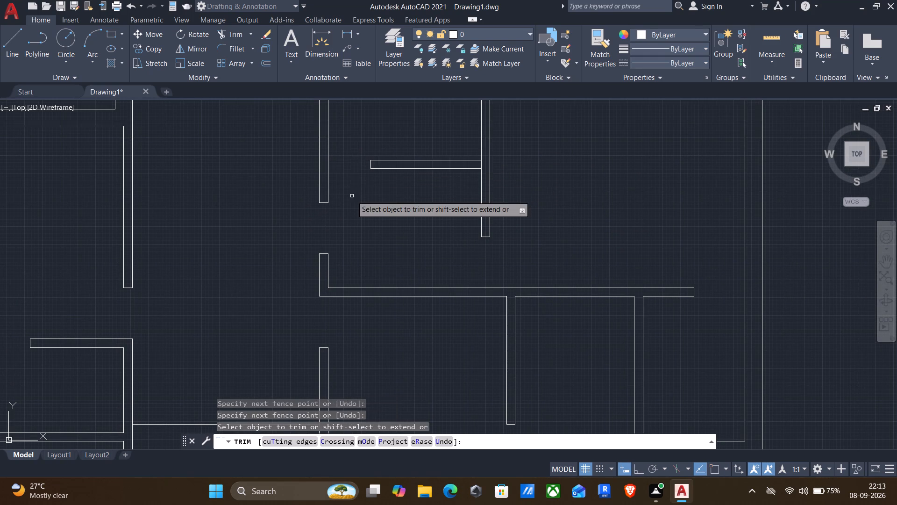
{"action": "scroll", "coordinate": [352, 196], "scroll_direction": "down", "scroll_amount": 3}
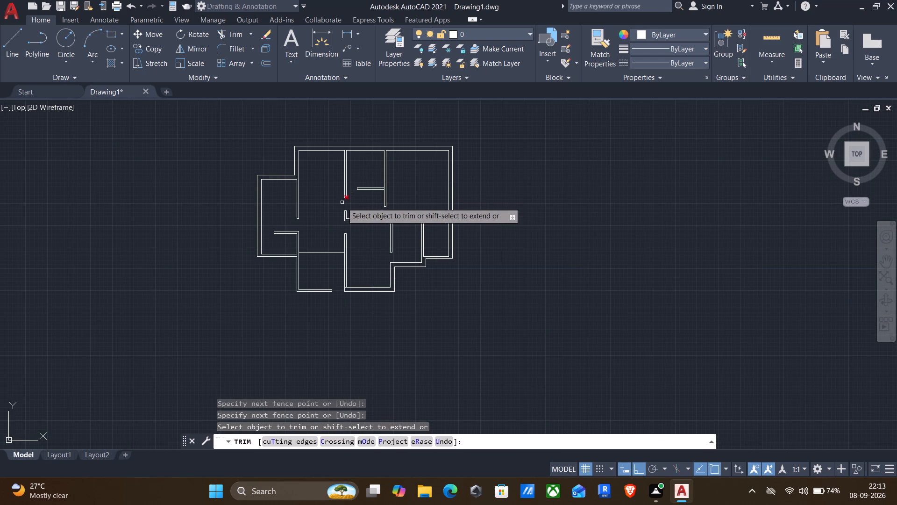
{"action": "key", "text": "Escape"}
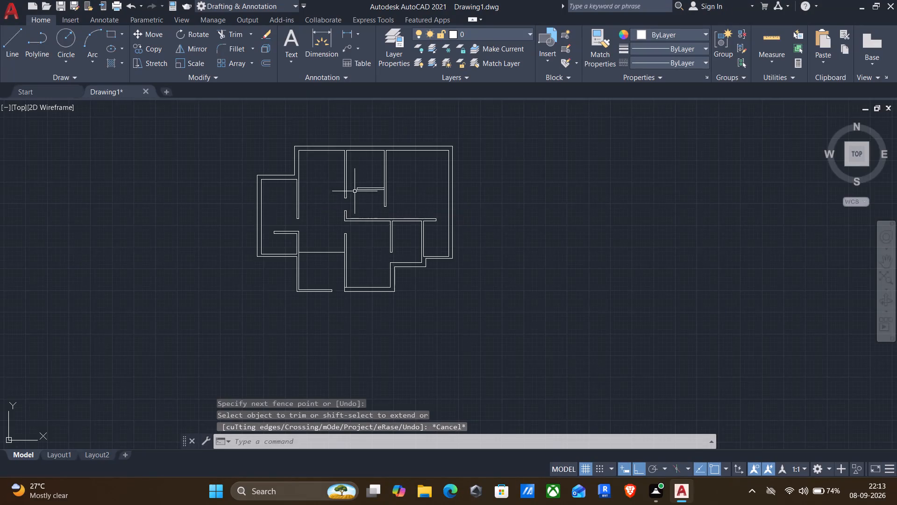
Insert the Door - Imperial sample block from the tool palettes in the empty space left of the floor plan.
{"action": "scroll", "coordinate": [355, 191], "scroll_direction": "up", "scroll_amount": 3}
{"action": "scroll", "coordinate": [352, 184], "scroll_direction": "down", "scroll_amount": 3}
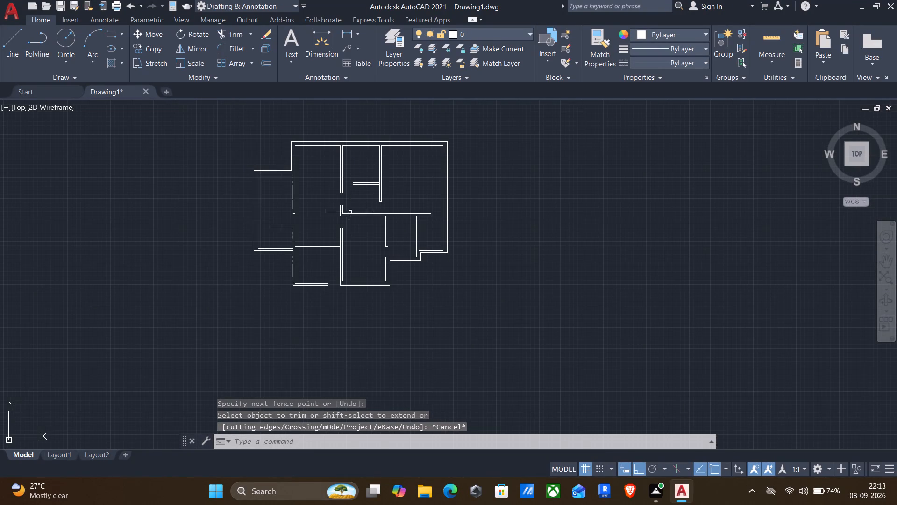
{"action": "type", "text": "tool"}
{"action": "key", "text": "Return"}
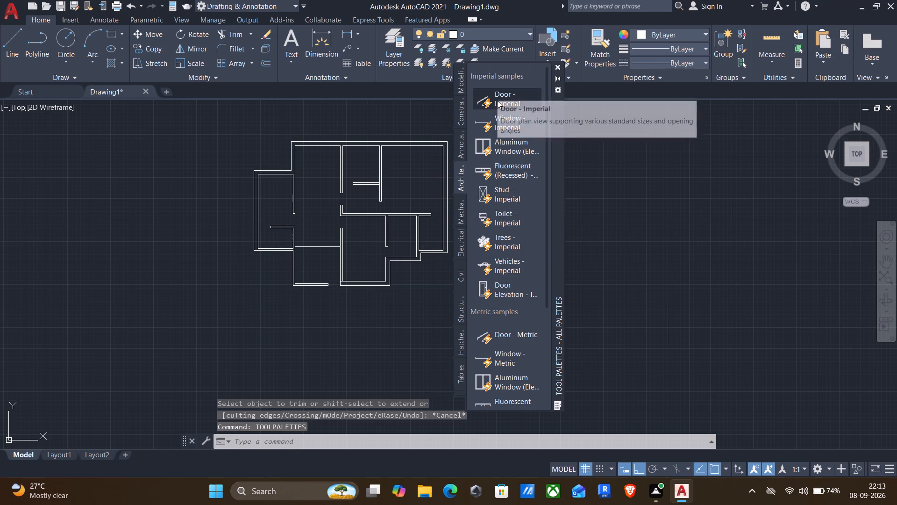
{"action": "left_click_drag", "start_coordinate": [499, 95], "coordinate": [182, 226]}
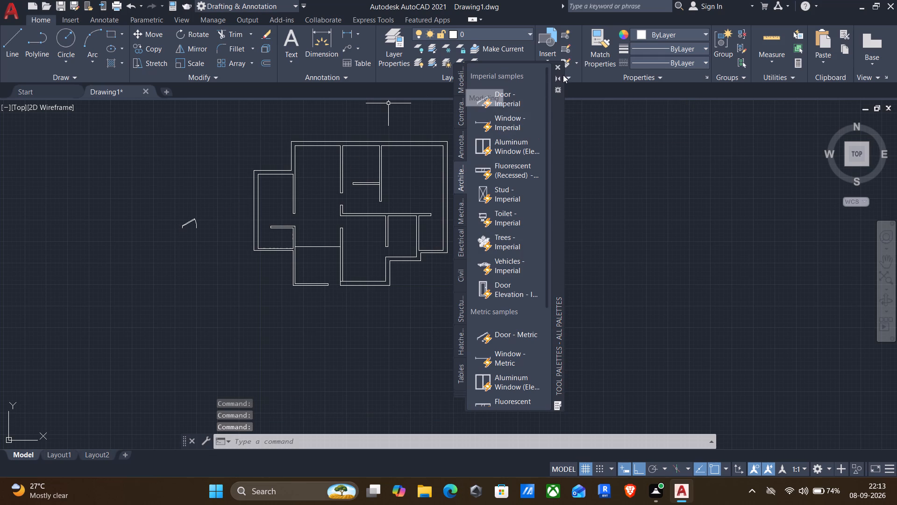
{"action": "left_click", "coordinate": [558, 69]}
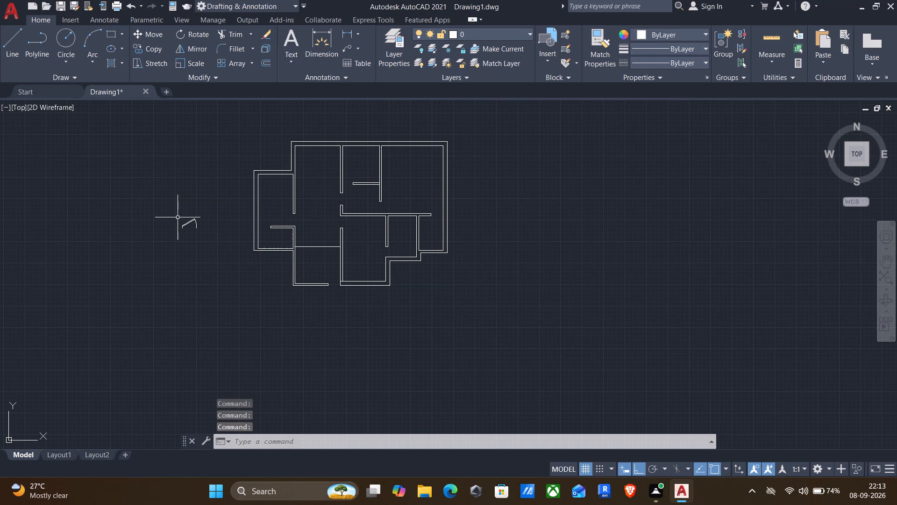
Set the door block to Open 90º and its width to 3'.
{"action": "scroll", "coordinate": [180, 218], "scroll_direction": "up", "scroll_amount": 1}
{"action": "left_click", "coordinate": [190, 227]}
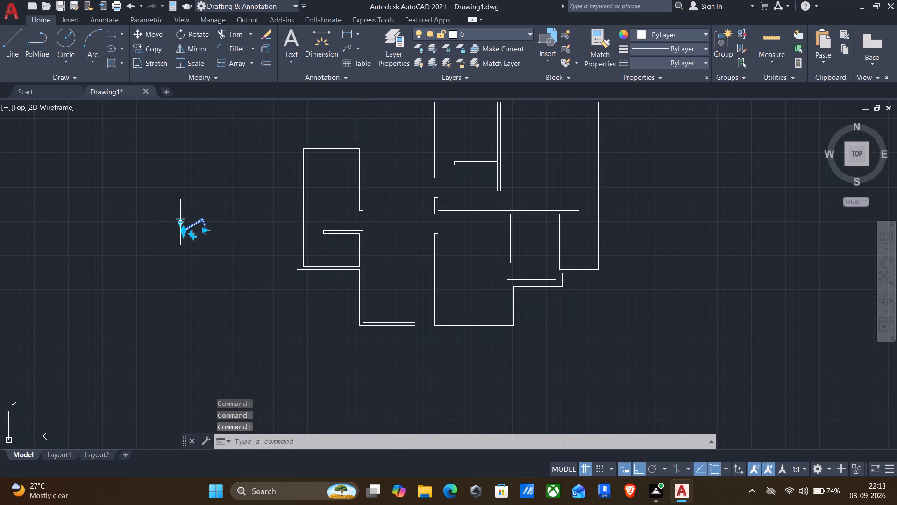
{"action": "left_click", "coordinate": [180, 223]}
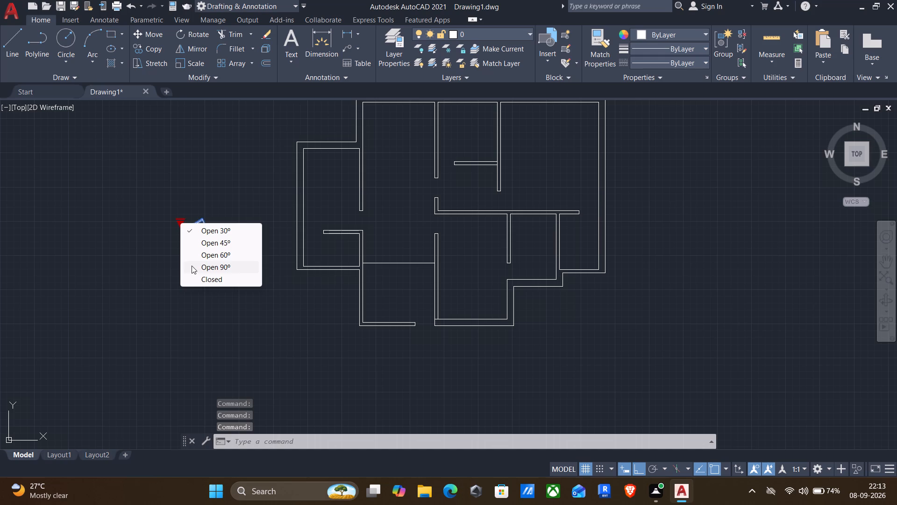
{"action": "left_click", "coordinate": [192, 266]}
{"action": "left_click", "coordinate": [204, 230]}
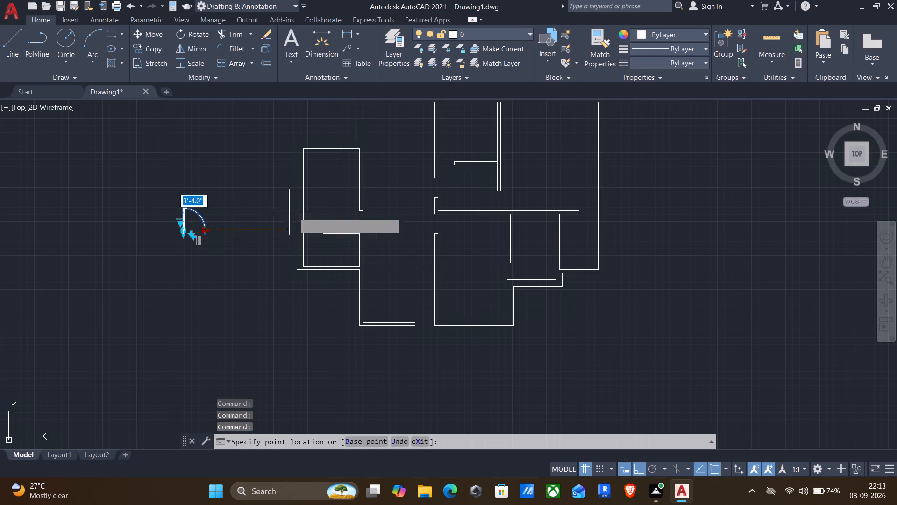
{"action": "type", "text": "3'"}
{"action": "key", "text": "Return"}
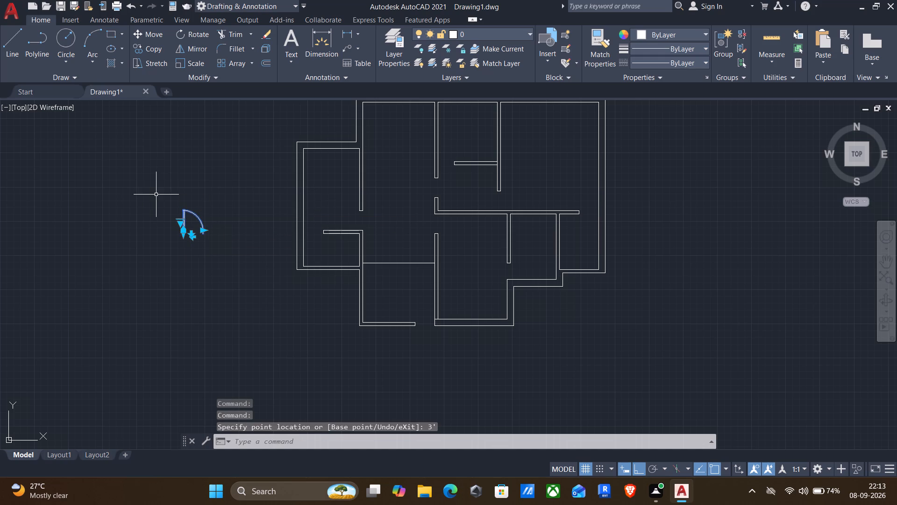
Copy the door from its lower hinge corner to the right end of the long horizontal wall, with Ortho off.
{"action": "left_click", "coordinate": [157, 188]}
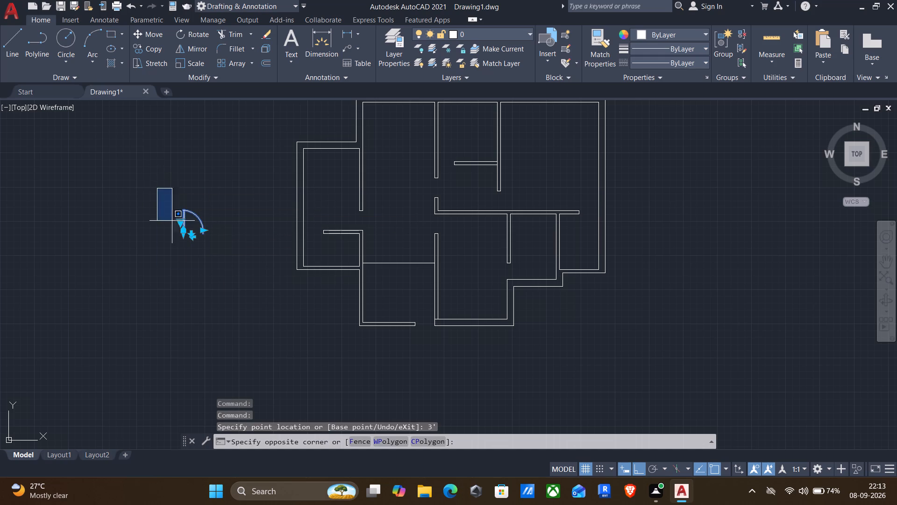
{"action": "left_click", "coordinate": [223, 284]}
{"action": "key", "text": "c"}
{"action": "key", "text": "p"}
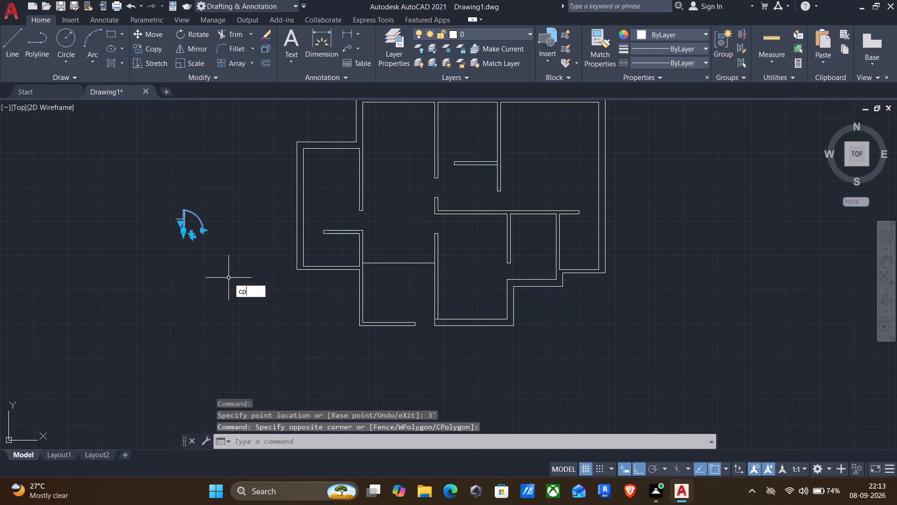
{"action": "key", "text": "Return"}
{"action": "scroll", "coordinate": [163, 224], "scroll_direction": "up", "scroll_amount": 3}
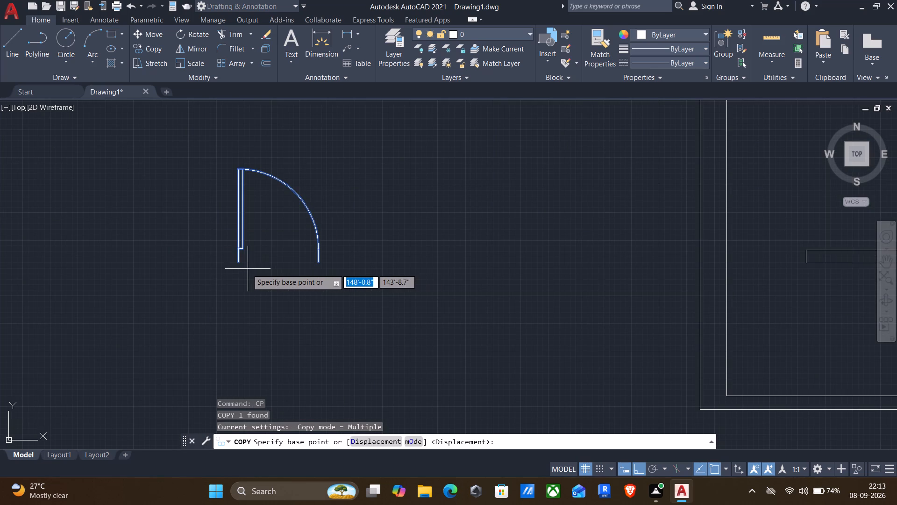
{"action": "left_click", "coordinate": [240, 266]}
{"action": "scroll", "coordinate": [304, 271], "scroll_direction": "down", "scroll_amount": 4}
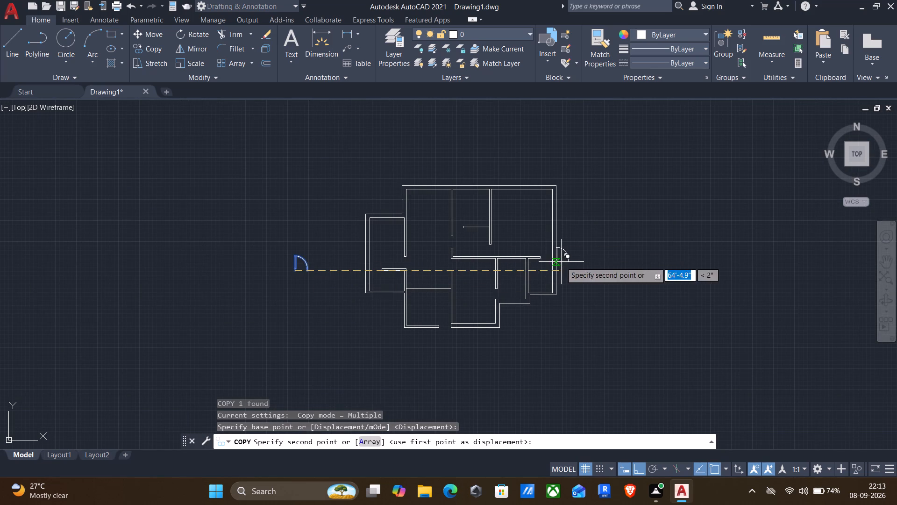
{"action": "scroll", "coordinate": [544, 255], "scroll_direction": "up", "scroll_amount": 4}
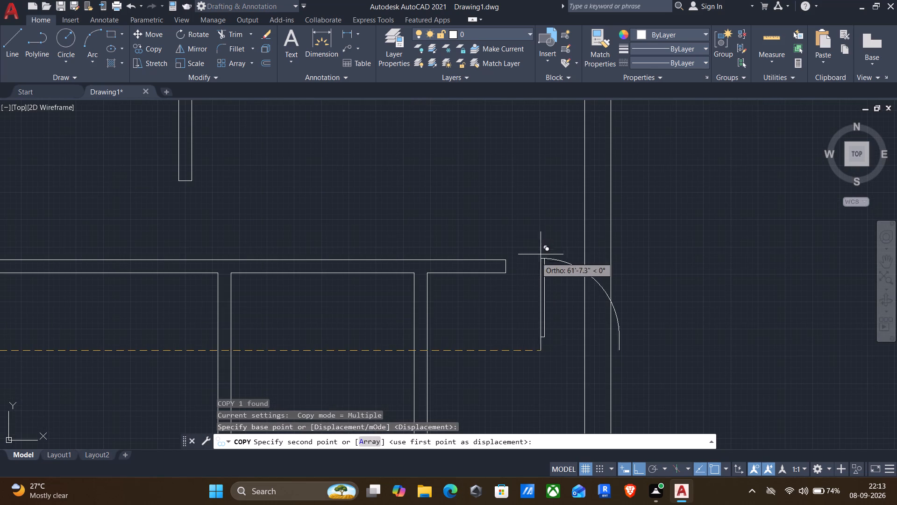
{"action": "key", "text": "F8"}
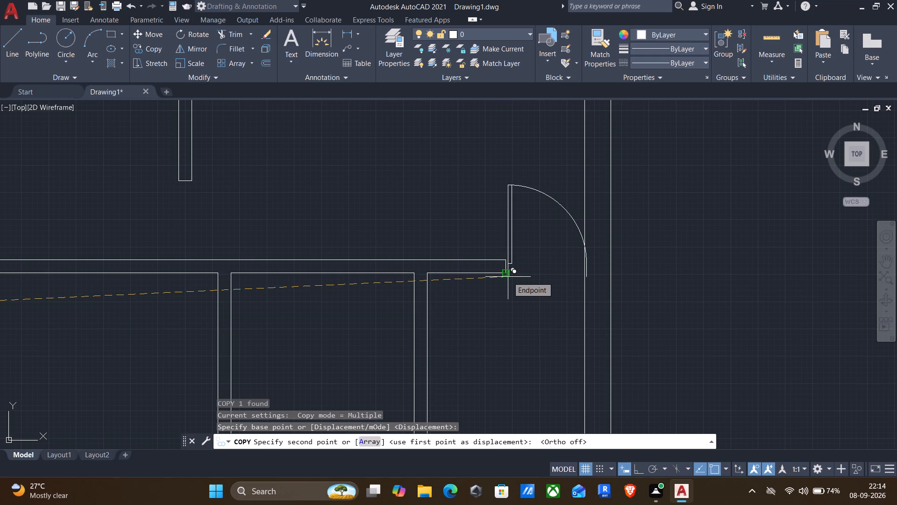
{"action": "left_click", "coordinate": [507, 278]}
{"action": "scroll", "coordinate": [509, 297], "scroll_direction": "down", "scroll_amount": 3}
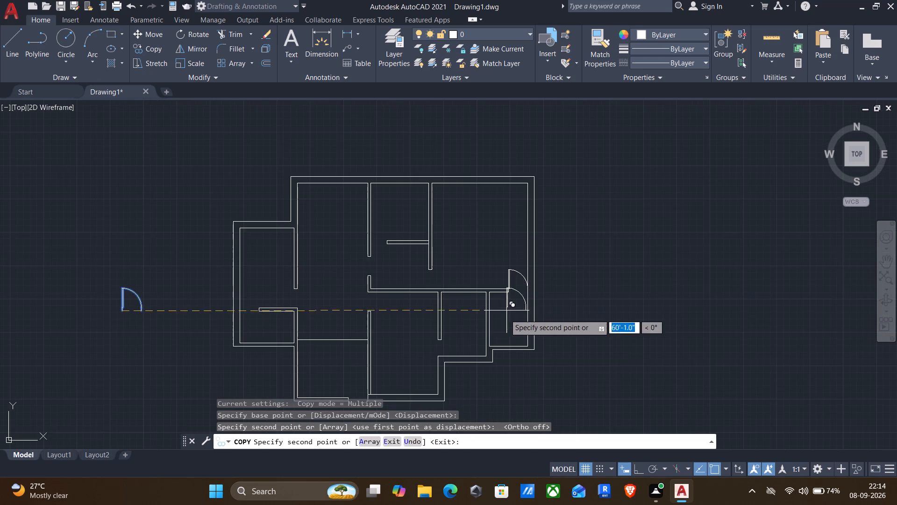
Copy the door to the left end of the left room's short partition, the bottom wall opening, and the empty space in the lower-middle room.
{"action": "middle_click_drag", "start_coordinate": [497, 324], "coordinate": [533, 282]}
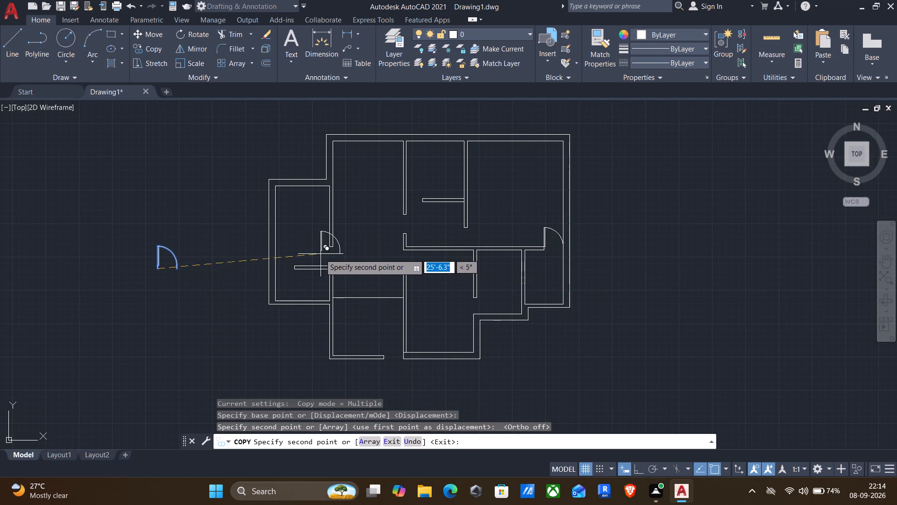
{"action": "scroll", "coordinate": [279, 267], "scroll_direction": "up", "scroll_amount": 3}
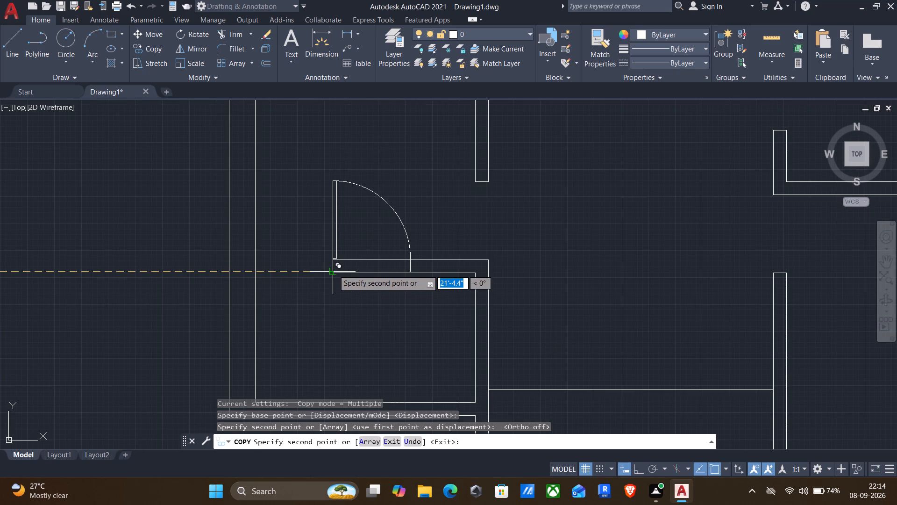
{"action": "left_click", "coordinate": [333, 270]}
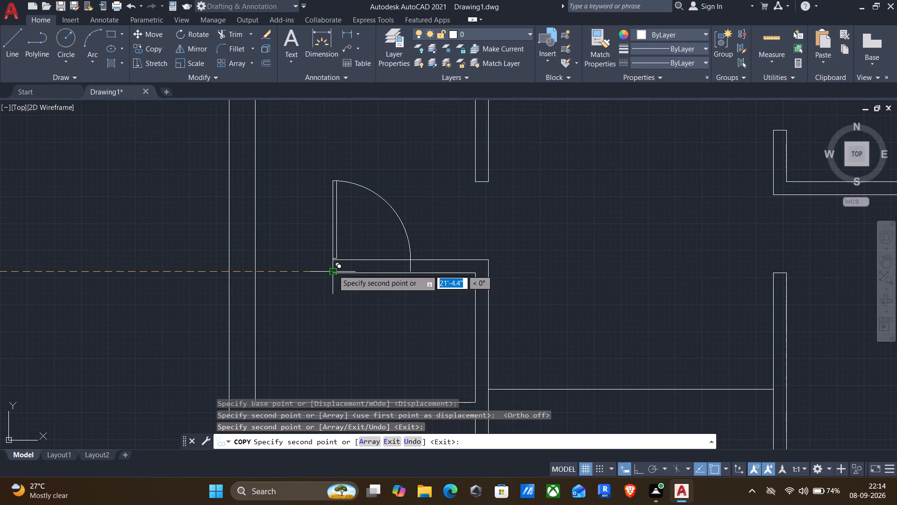
{"action": "scroll", "coordinate": [524, 266], "scroll_direction": "down", "scroll_amount": 2}
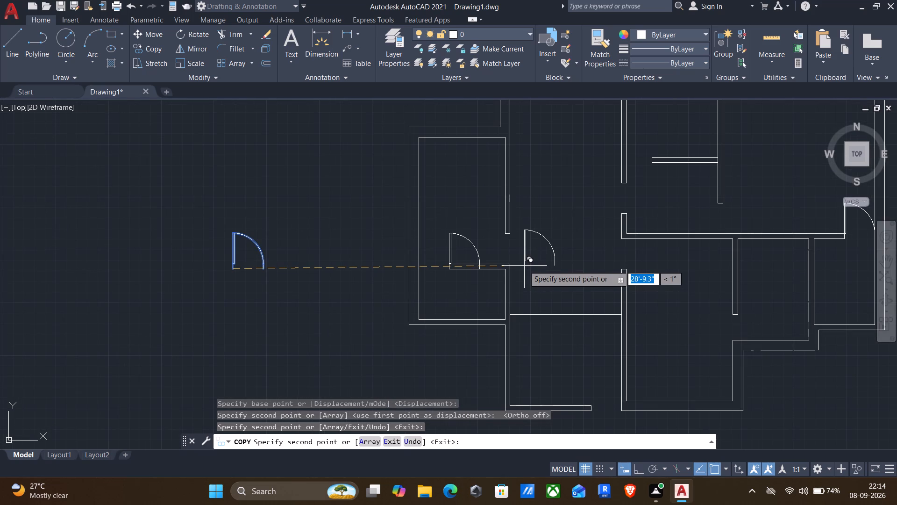
{"action": "scroll", "coordinate": [592, 414], "scroll_direction": "up", "scroll_amount": 2}
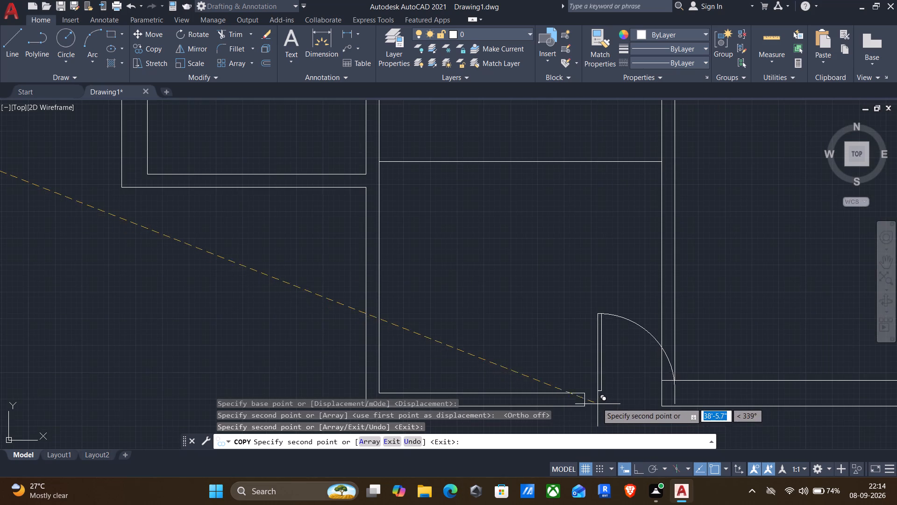
{"action": "left_click", "coordinate": [585, 404]}
{"action": "scroll", "coordinate": [581, 332], "scroll_direction": "down", "scroll_amount": 2}
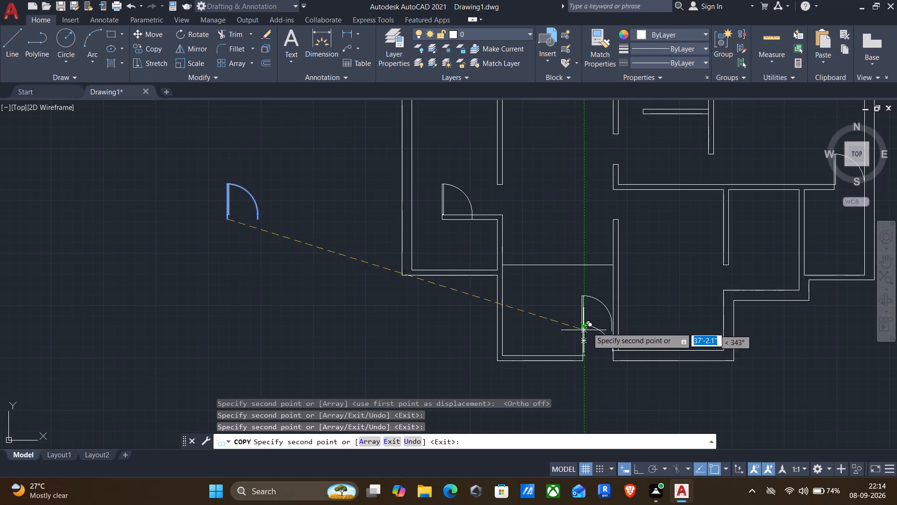
{"action": "left_click", "coordinate": [640, 237]}
{"action": "key", "text": "Escape"}
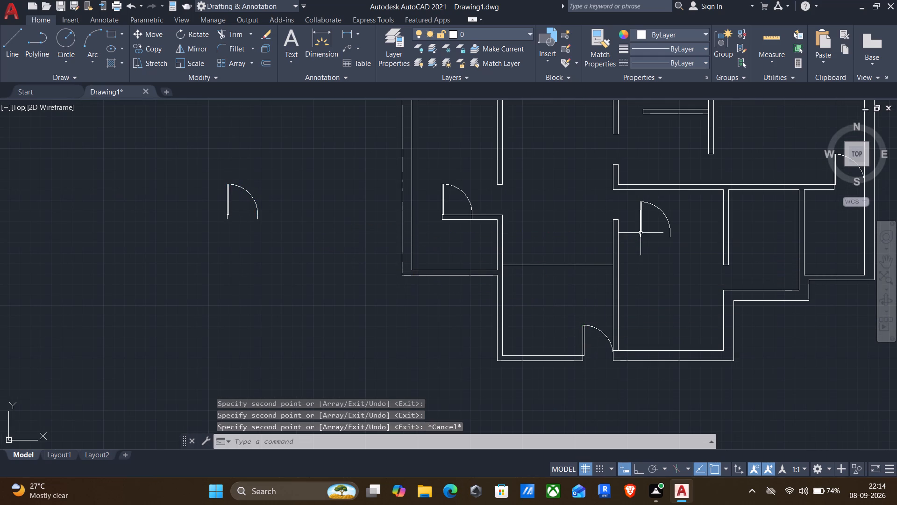
Rotate the spare door in the lower-middle room 270° about its lower hinge corner, with Ortho on.
{"action": "left_click", "coordinate": [642, 222]}
{"action": "type", "text": "ro"}
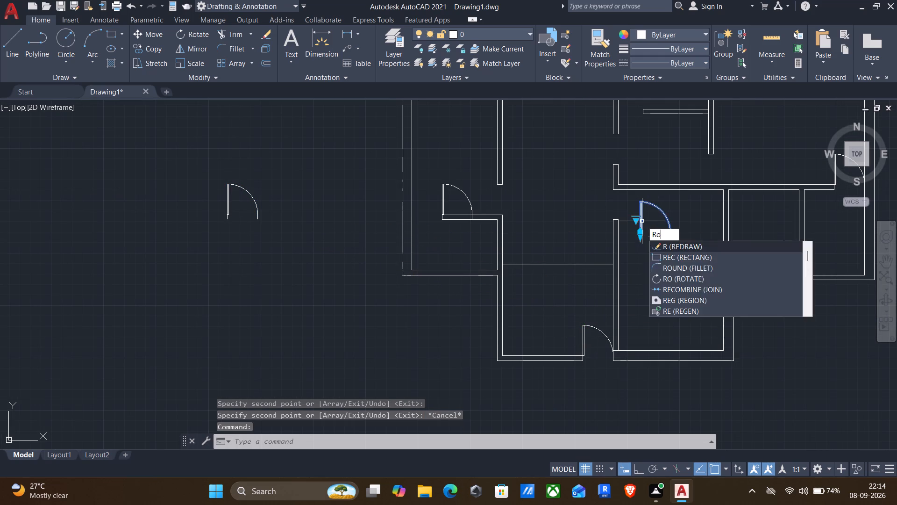
{"action": "key", "text": "Return"}
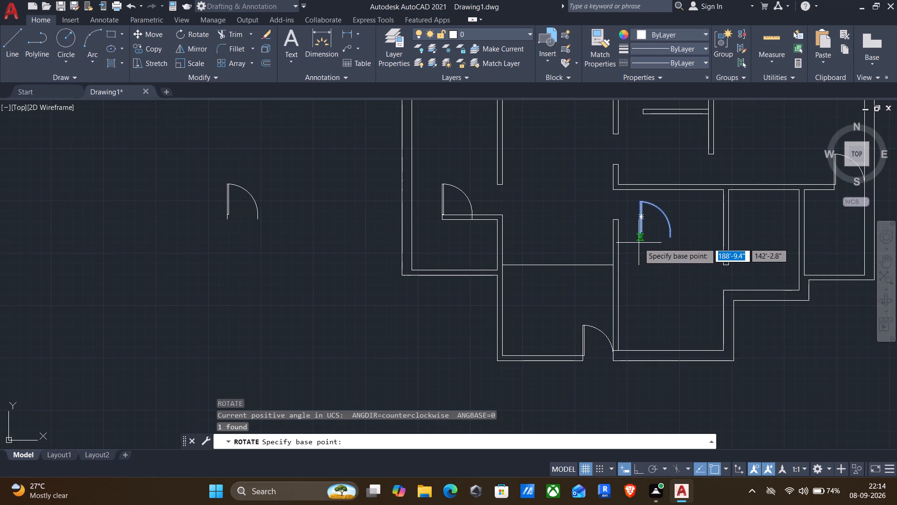
{"action": "left_click", "coordinate": [640, 241]}
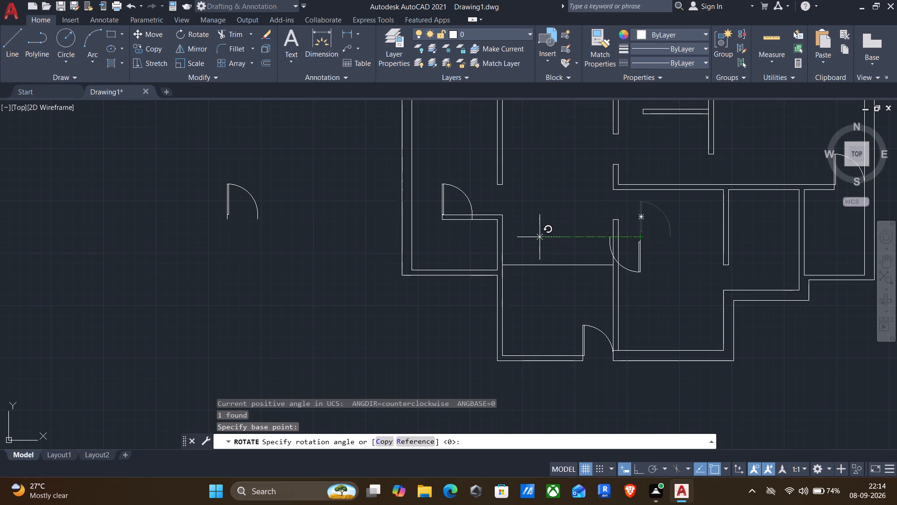
{"action": "key", "text": "F8"}
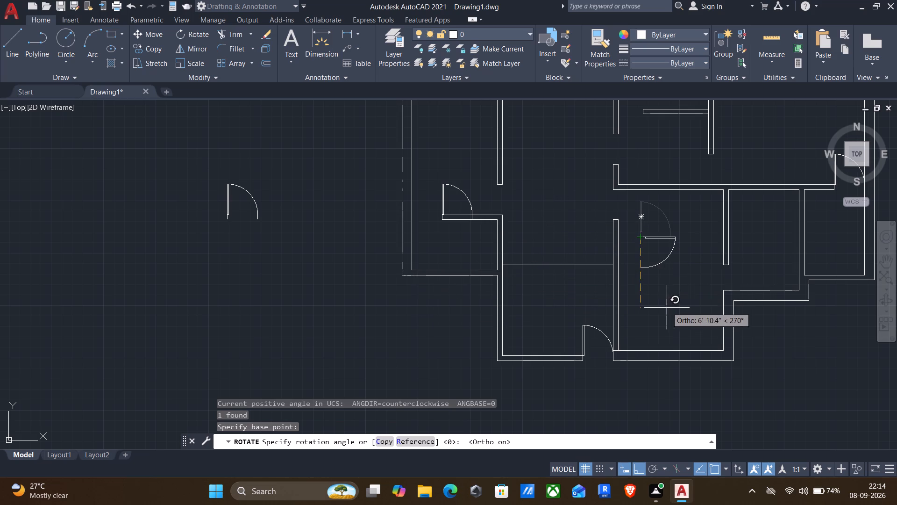
{"action": "left_click", "coordinate": [667, 311]}
Move the rotated door by its hinge corner into the lower-middle room's left wall opening, just below the long horizontal wall, with Ortho off.
{"action": "left_click", "coordinate": [668, 235]}
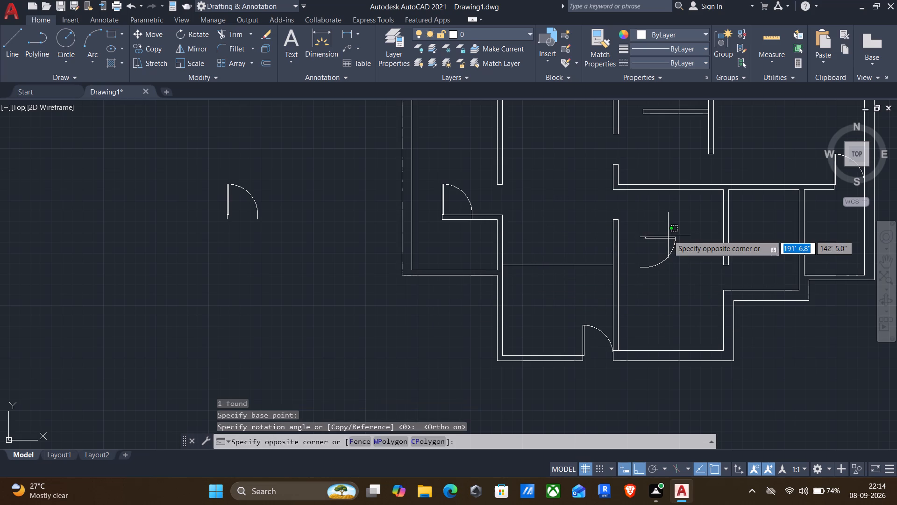
{"action": "left_click", "coordinate": [662, 260]}
{"action": "key", "text": "m"}
{"action": "key", "text": "Return"}
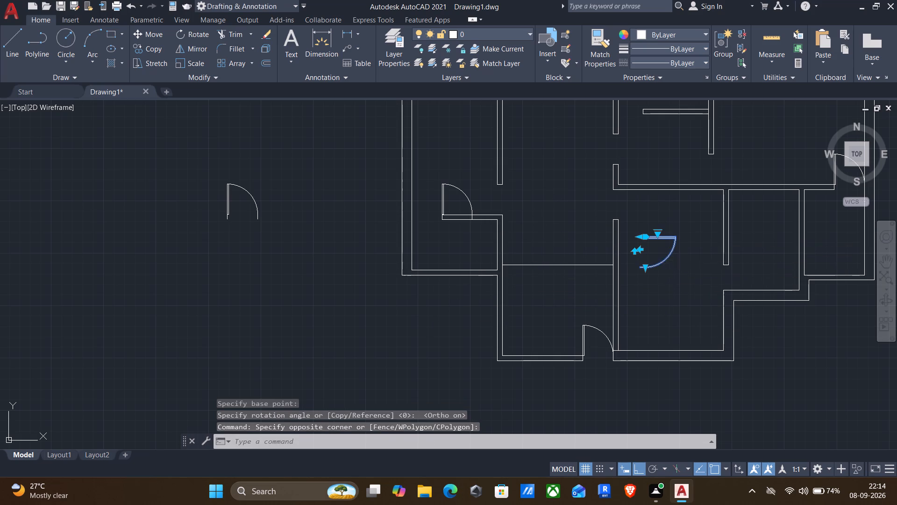
{"action": "scroll", "coordinate": [648, 250], "scroll_direction": "up", "scroll_amount": 2}
{"action": "left_click", "coordinate": [623, 218]}
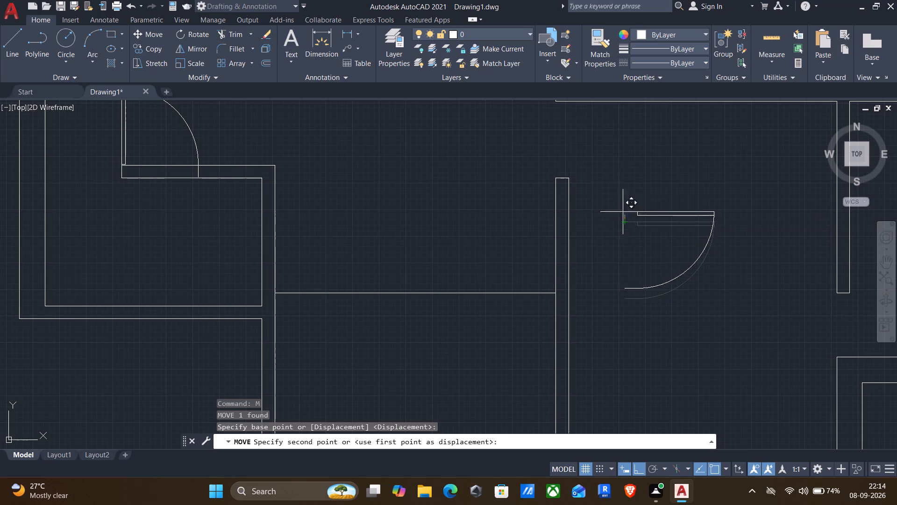
{"action": "key", "text": "F8"}
{"action": "scroll", "coordinate": [584, 123], "scroll_direction": "down", "scroll_amount": 1}
{"action": "middle_click_drag", "start_coordinate": [578, 133], "coordinate": [563, 169]}
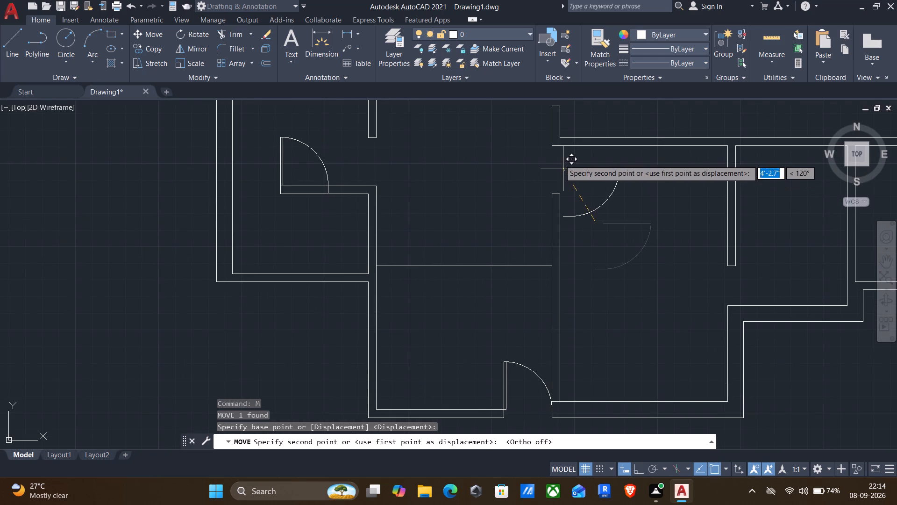
{"action": "left_click", "coordinate": [551, 148]}
Copy the rotated door from its hinge corner to the lower ends of the lower-middle room's right partition and the upper-middle room's right wall.
{"action": "scroll", "coordinate": [610, 217], "scroll_direction": "down", "scroll_amount": 1}
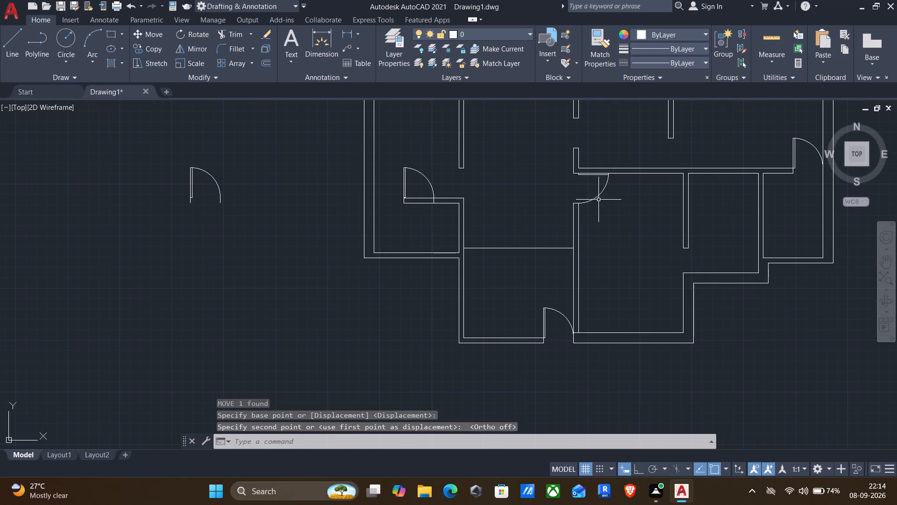
{"action": "left_click", "coordinate": [597, 198]}
{"action": "key", "text": "c"}
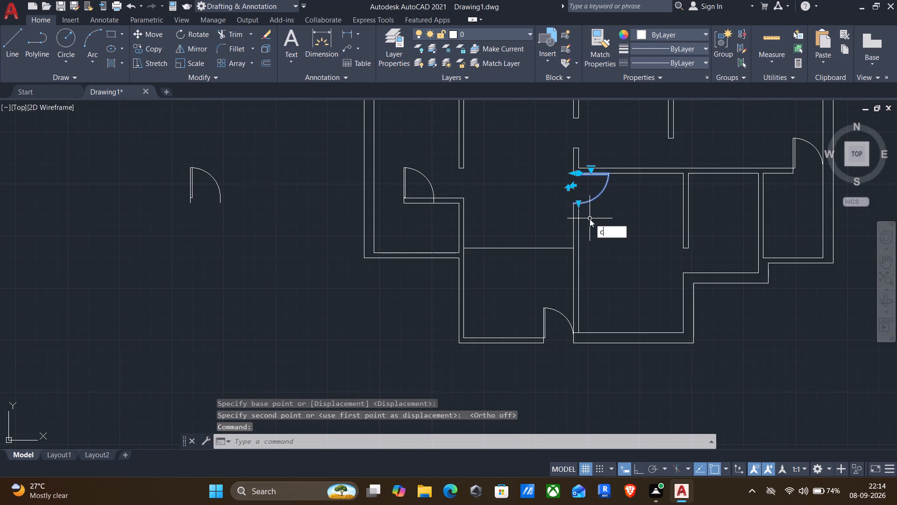
{"action": "key", "text": "p"}
{"action": "key", "text": "Return"}
{"action": "scroll", "coordinate": [588, 183], "scroll_direction": "up", "scroll_amount": 2}
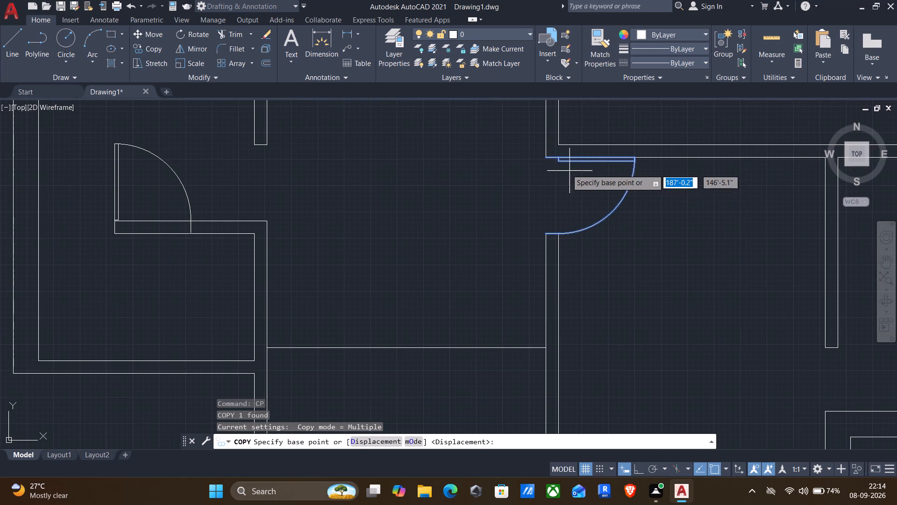
{"action": "left_click", "coordinate": [546, 157]}
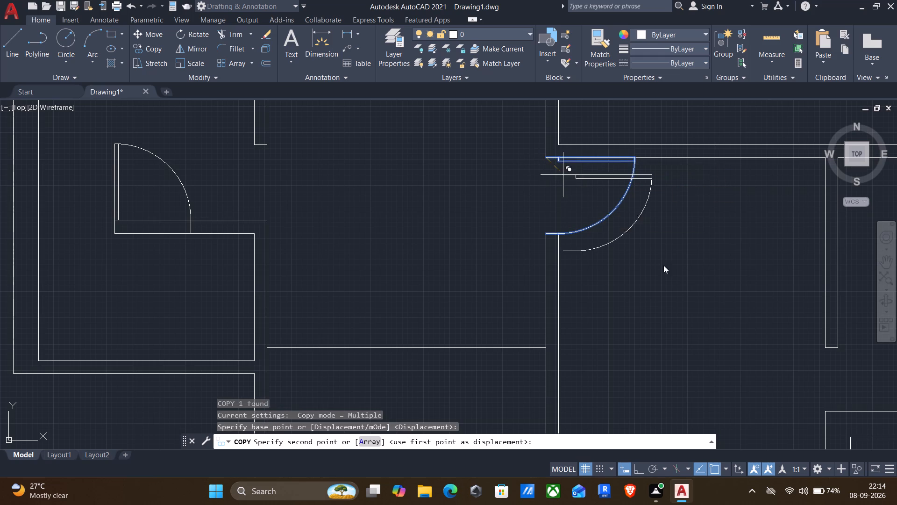
{"action": "left_click", "coordinate": [824, 349]}
{"action": "scroll", "coordinate": [783, 352], "scroll_direction": "down", "scroll_amount": 3}
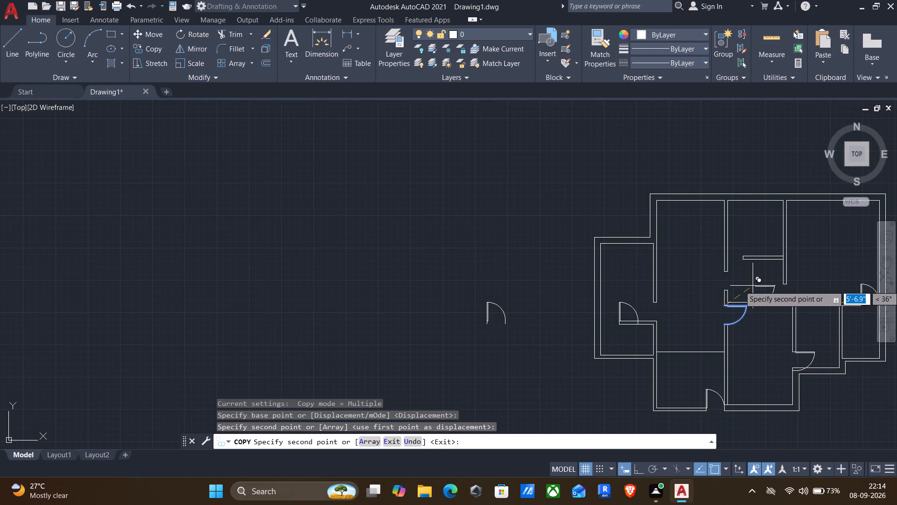
{"action": "scroll", "coordinate": [785, 296], "scroll_direction": "up", "scroll_amount": 3}
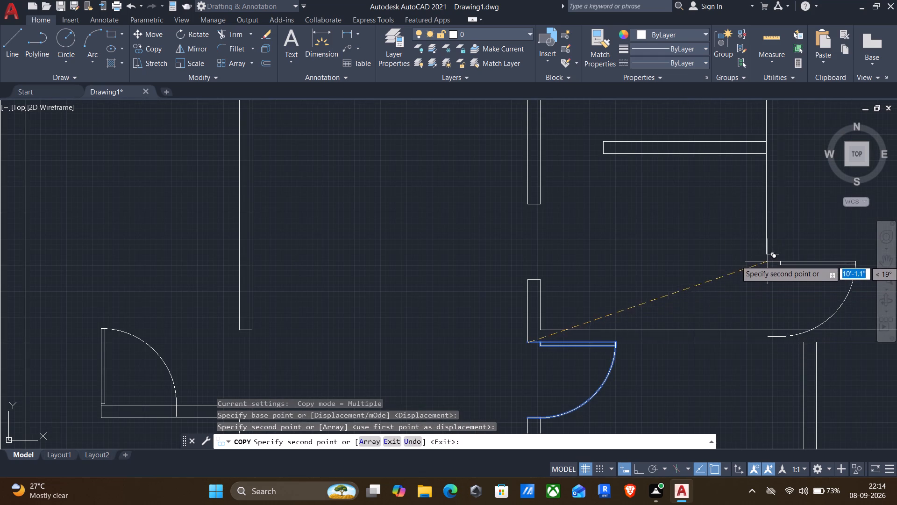
{"action": "left_click", "coordinate": [768, 258]}
Copy the same rotated door to the lower end of the left room's right wall, at its opening.
{"action": "scroll", "coordinate": [769, 303], "scroll_direction": "down", "scroll_amount": 2}
{"action": "middle_click", "coordinate": [775, 353]}
{"action": "middle_click_drag", "start_coordinate": [775, 353], "coordinate": [777, 330]}
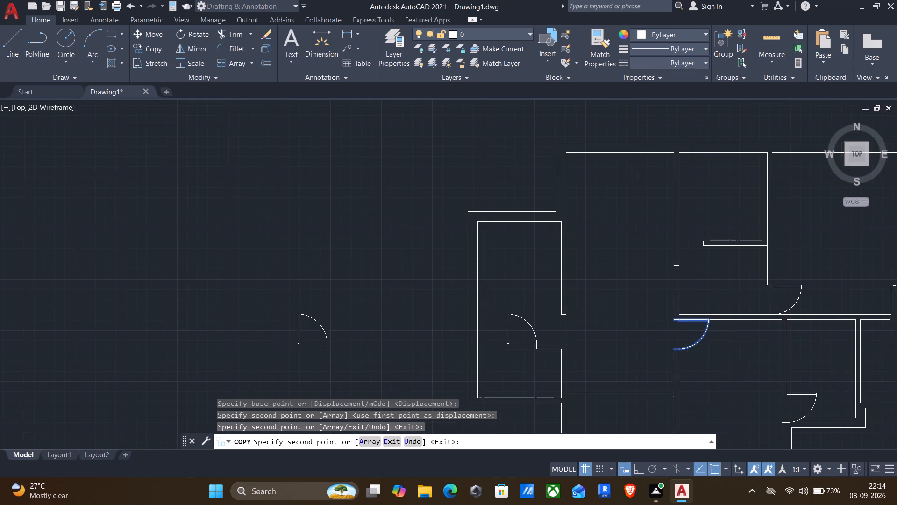
{"action": "middle_click_drag", "start_coordinate": [777, 330], "coordinate": [767, 311]}
{"action": "scroll", "coordinate": [754, 349], "scroll_direction": "down", "scroll_amount": 2}
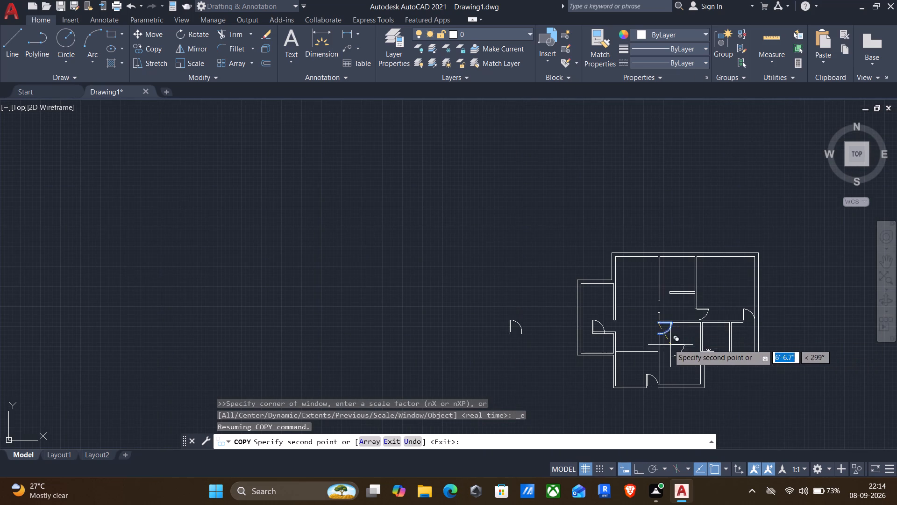
{"action": "scroll", "coordinate": [635, 319], "scroll_direction": "up", "scroll_amount": 3}
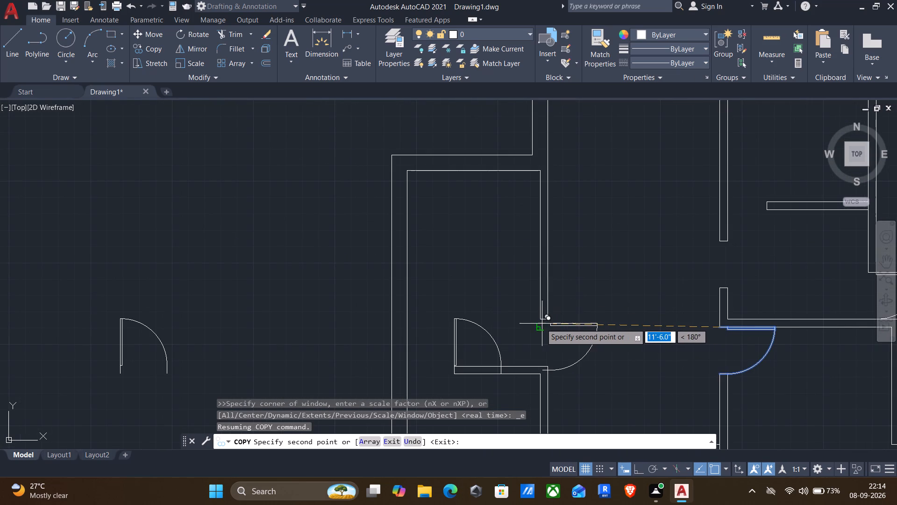
{"action": "scroll", "coordinate": [540, 327], "scroll_direction": "up", "scroll_amount": 2}
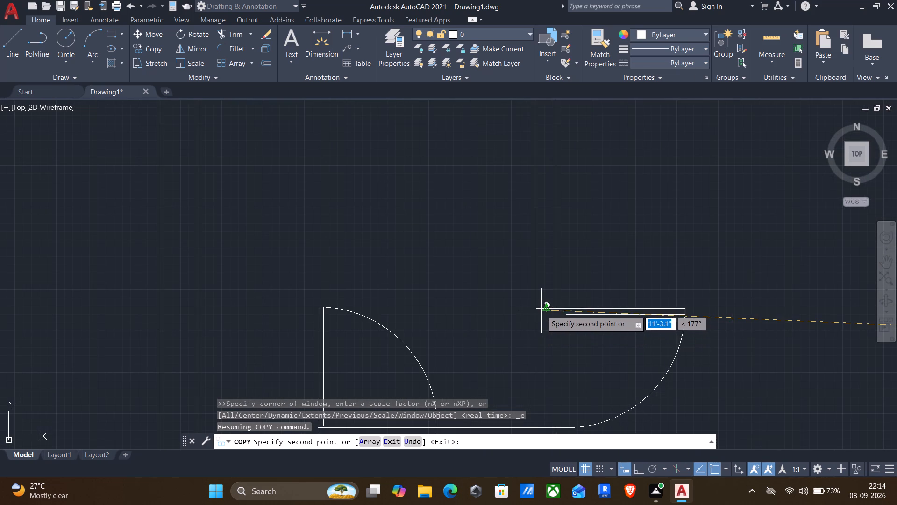
{"action": "left_click", "coordinate": [540, 310]}
Place one more copy of the rotated door in the upper-middle room beside its left wall opening, and end copying.
{"action": "scroll", "coordinate": [558, 327], "scroll_direction": "down", "scroll_amount": 2}
{"action": "scroll", "coordinate": [641, 280], "scroll_direction": "down", "scroll_amount": 2}
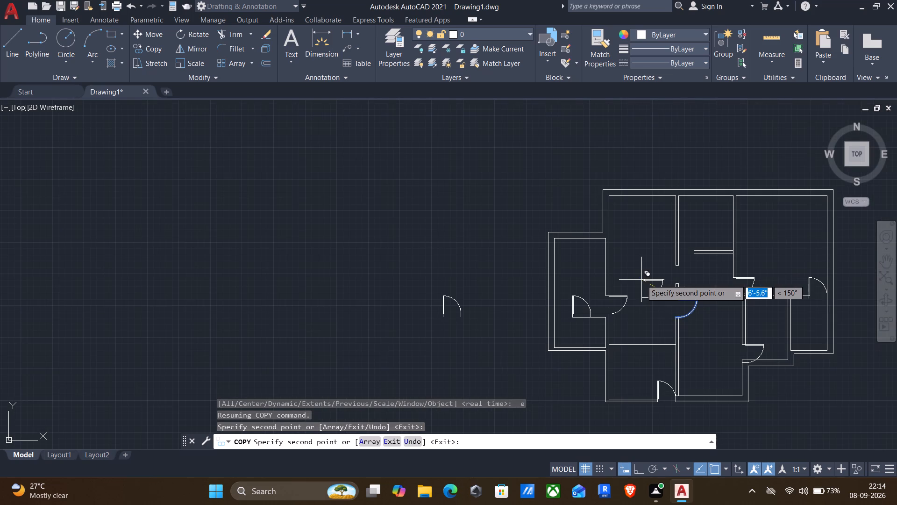
{"action": "left_click", "coordinate": [686, 271]}
{"action": "key", "text": "Escape"}
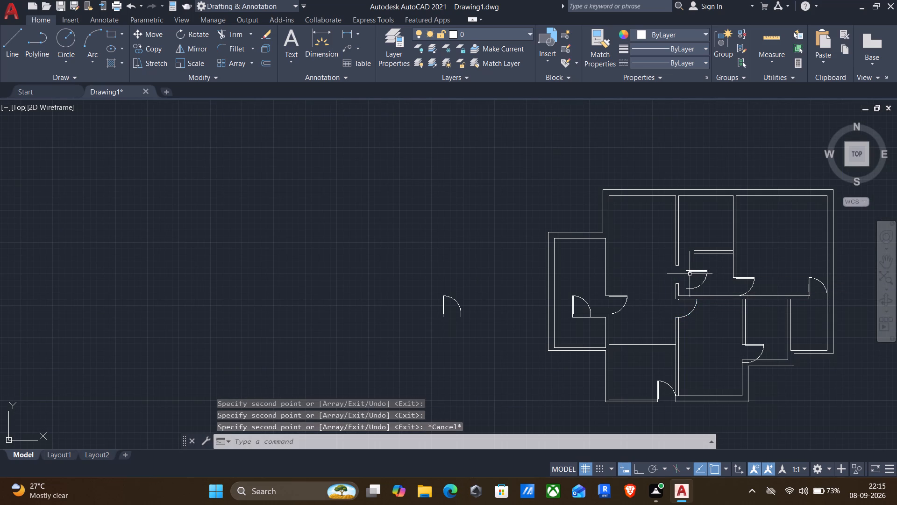
Rotate the spare door in the upper-middle room 90° counterclockwise about its hinge corner, with Ortho on, so its leaf points up.
{"action": "left_click", "coordinate": [691, 273]}
{"action": "key", "text": "r"}
{"action": "key", "text": "o"}
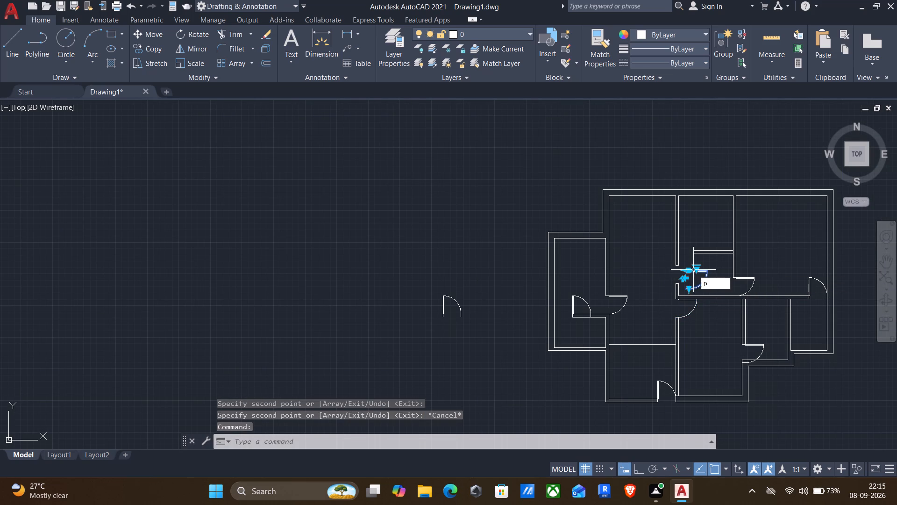
{"action": "key", "text": "Return"}
{"action": "scroll", "coordinate": [686, 269], "scroll_direction": "up", "scroll_amount": 3}
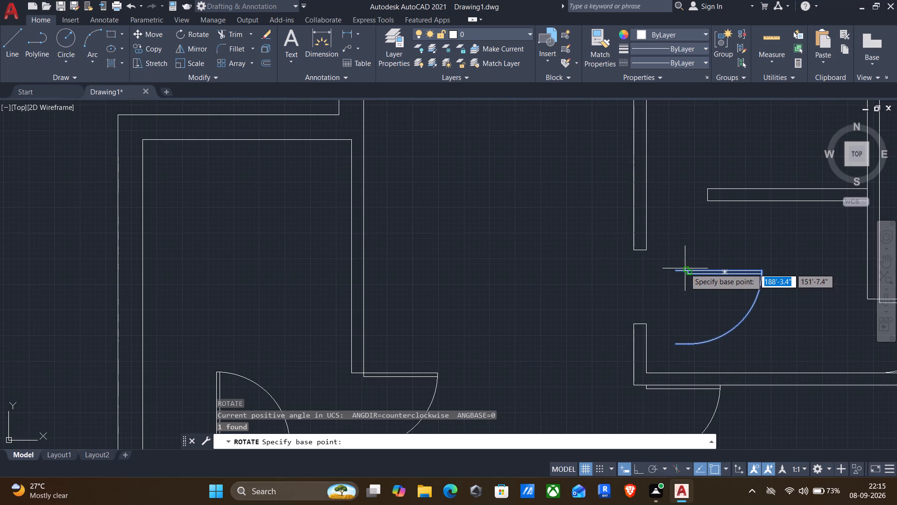
{"action": "left_click", "coordinate": [674, 272]}
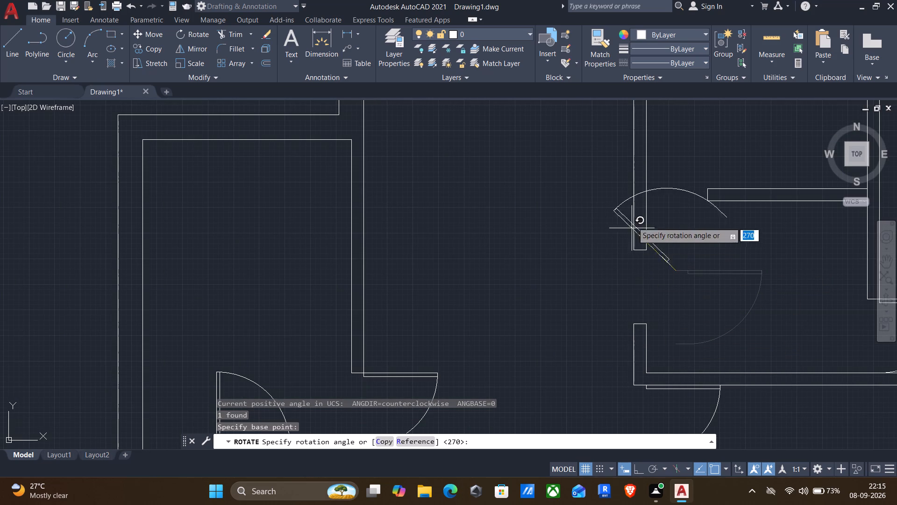
{"action": "key", "text": "F8"}
{"action": "left_click", "coordinate": [673, 121]}
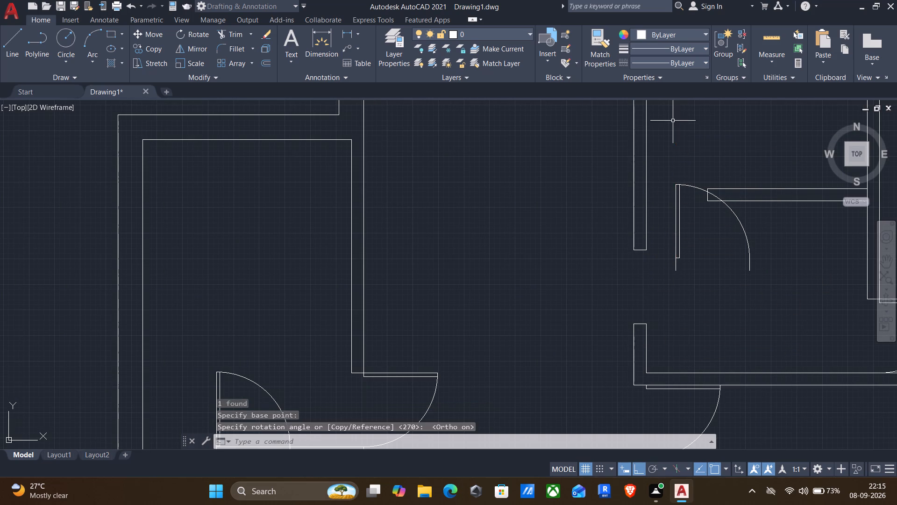
Move the upright door from its lower hinge corner to the wall corner at the top of the upper-middle room's left opening.
{"action": "left_click", "coordinate": [675, 265]}
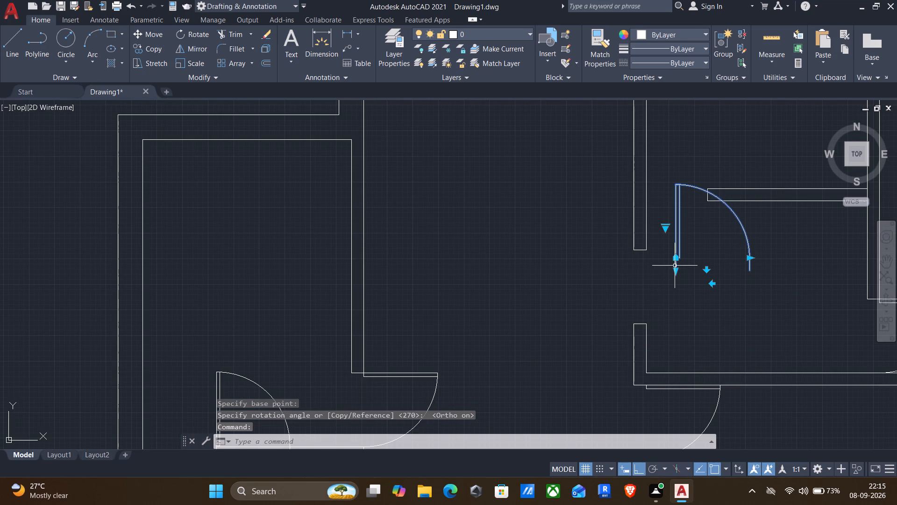
{"action": "key", "text": "m"}
{"action": "key", "text": "Return"}
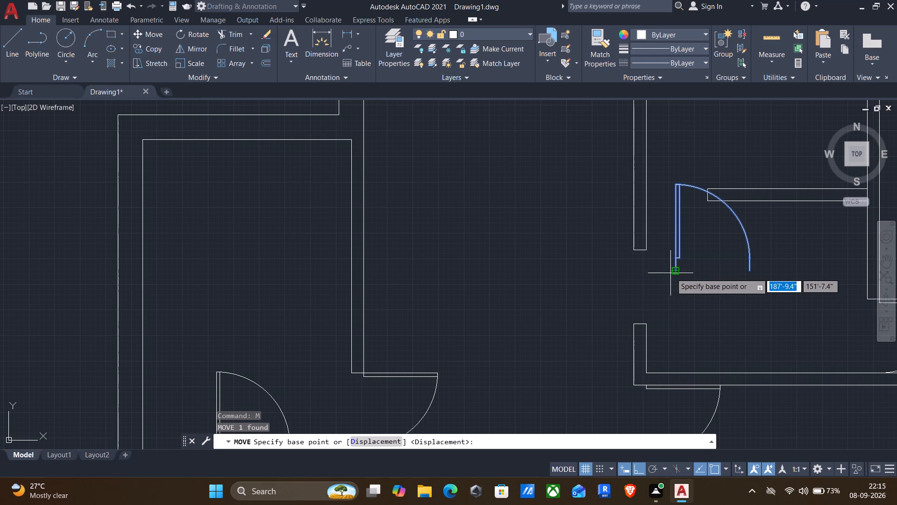
{"action": "left_click", "coordinate": [677, 274]}
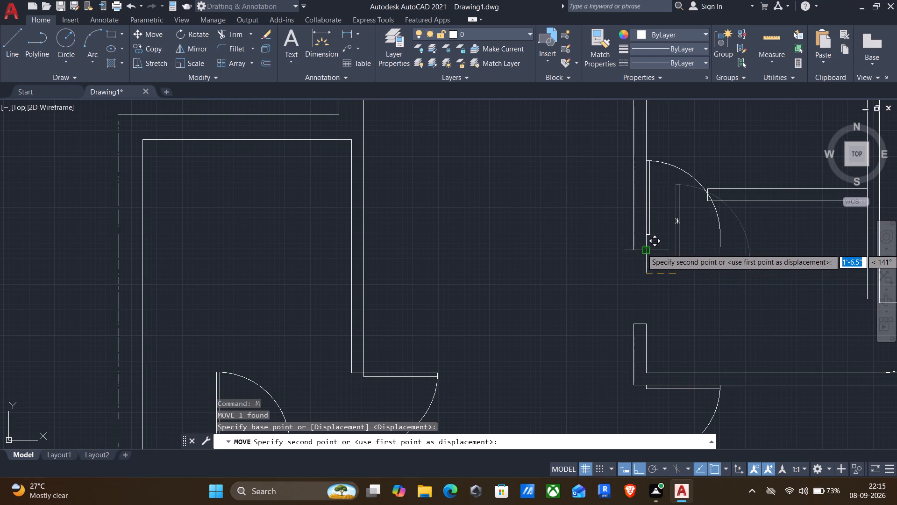
{"action": "left_click", "coordinate": [649, 249]}
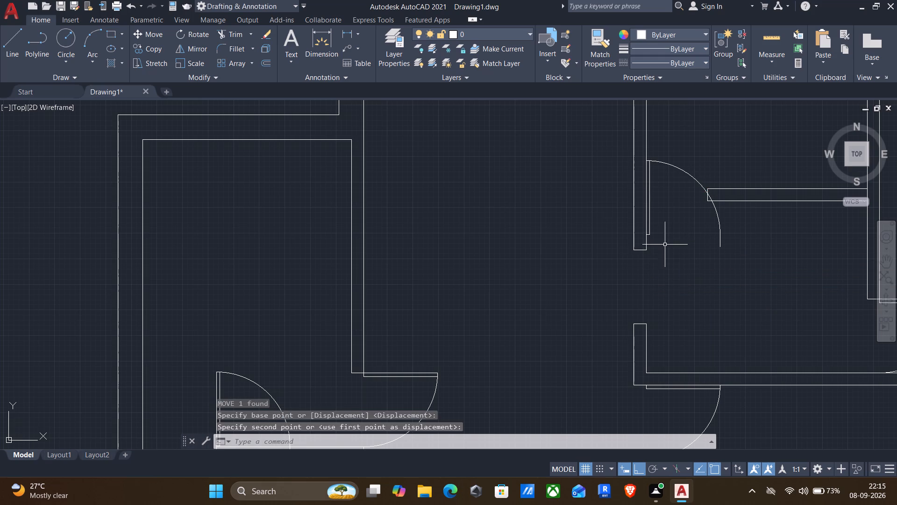
Move the upright door in the upper-middle room so its latch-side end meets the free lower corner of the short horizontal partition.
{"action": "left_click", "coordinate": [649, 233]}
{"action": "scroll", "coordinate": [722, 283], "scroll_direction": "down", "scroll_amount": 2}
{"action": "key", "text": "m"}
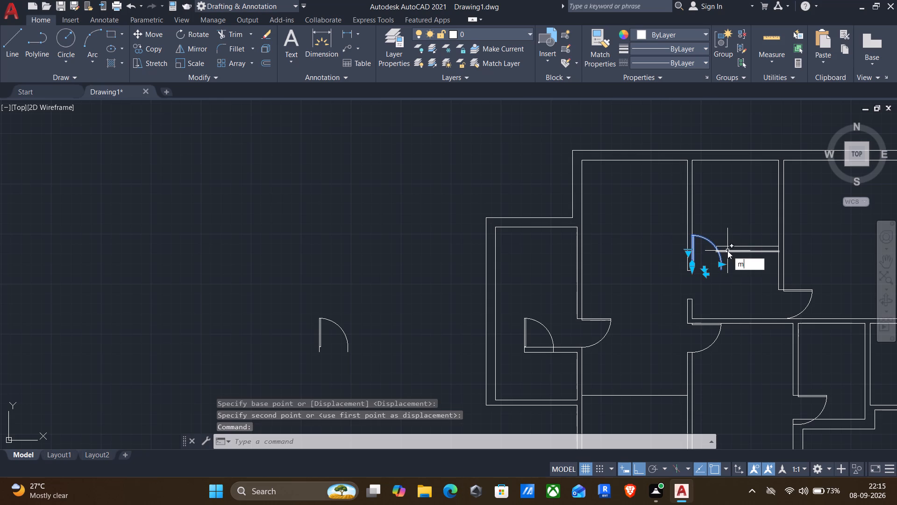
{"action": "key", "text": "Return"}
{"action": "scroll", "coordinate": [721, 267], "scroll_direction": "up", "scroll_amount": 2}
{"action": "left_click", "coordinate": [717, 274]}
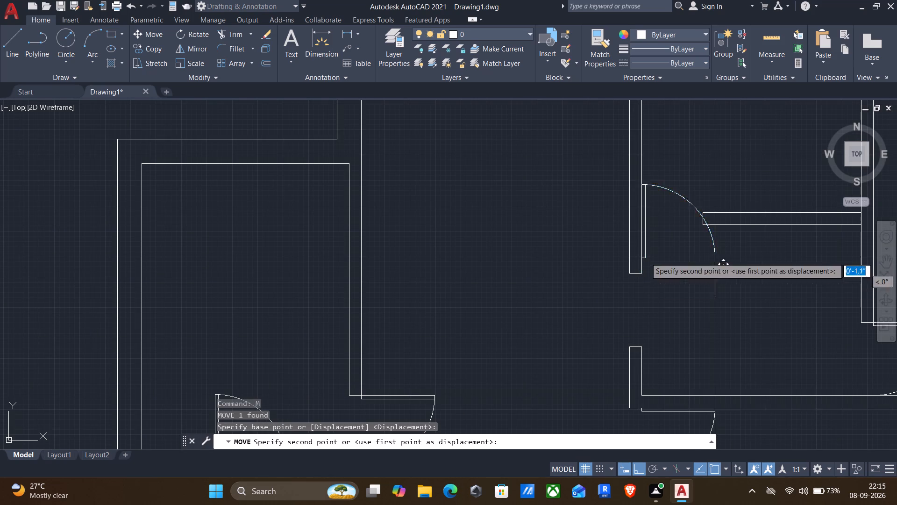
{"action": "left_click", "coordinate": [702, 224]}
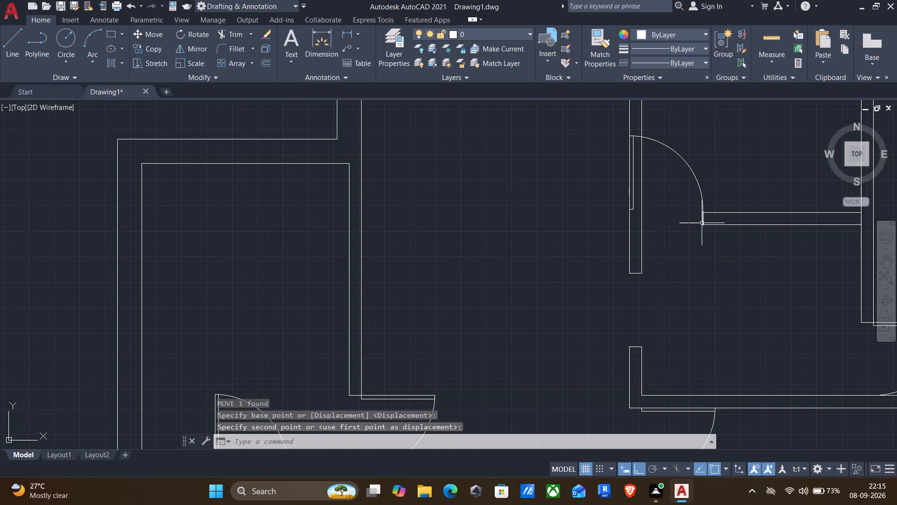
Set the upper-middle room door's width to 2'6" by stretching it from its latch side.
{"action": "left_click", "coordinate": [697, 189]}
{"action": "left_click", "coordinate": [696, 185]}
{"action": "left_click", "coordinate": [695, 176]}
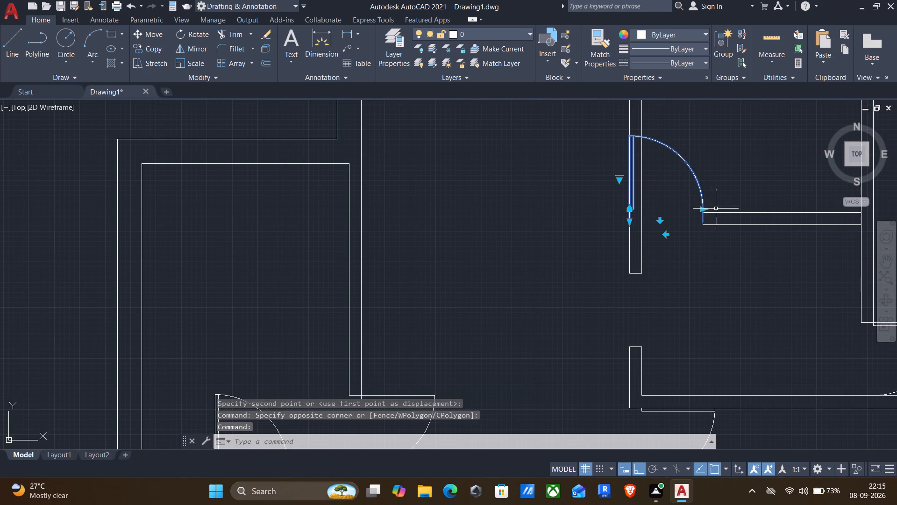
{"action": "left_click", "coordinate": [705, 213]}
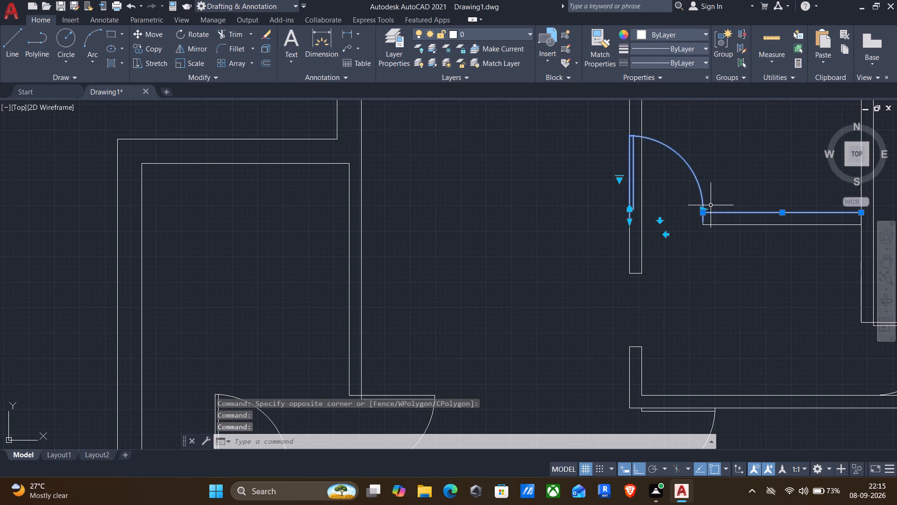
{"action": "key", "text": "Escape"}
{"action": "left_click", "coordinate": [704, 206]}
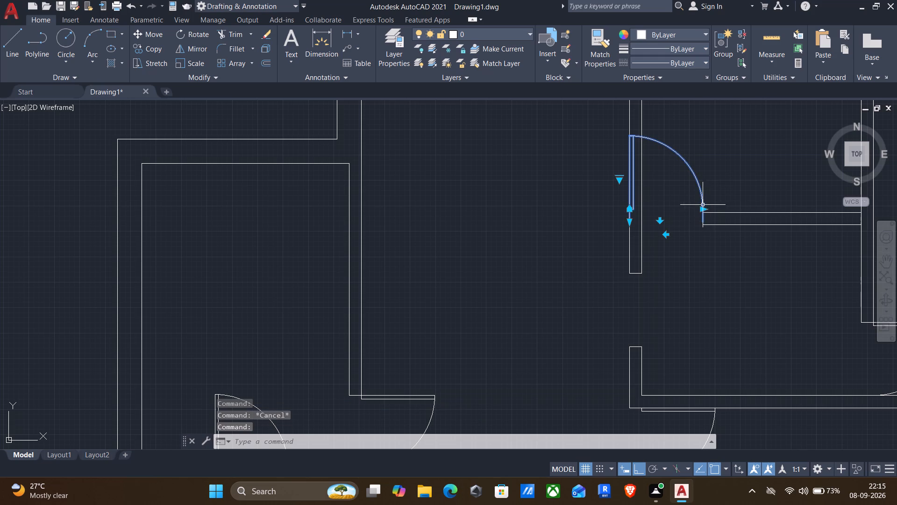
{"action": "left_click", "coordinate": [702, 210]}
{"action": "type", "text": "2'6"}
{"action": "key", "text": "shift+quotedbl"}
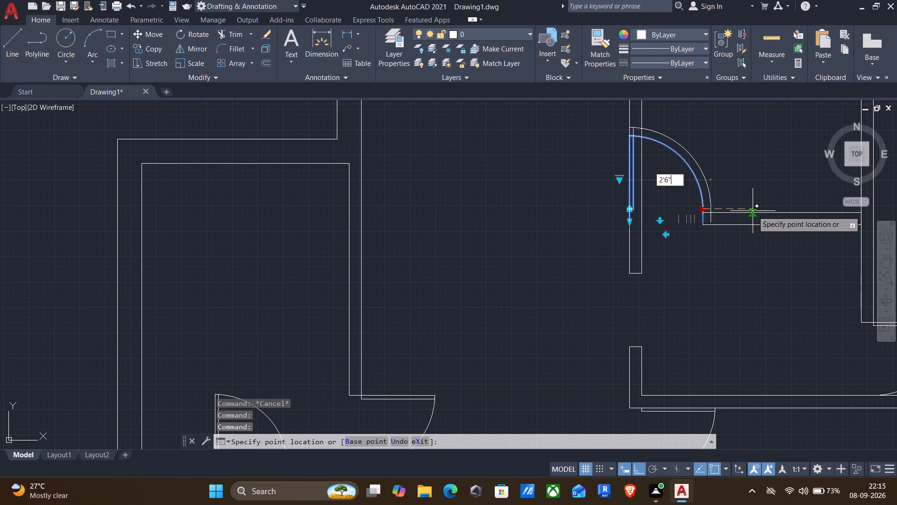
{"action": "key", "text": "Return"}
Move the narrowed door from its lower latch-side corner back against the free lower corner of the short horizontal partition.
{"action": "key", "text": "m"}
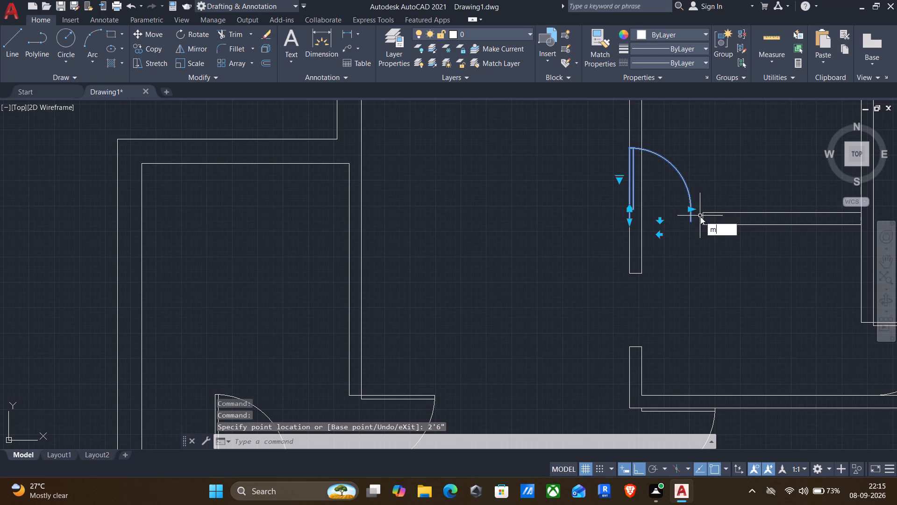
{"action": "key", "text": "Return"}
{"action": "left_click", "coordinate": [693, 223]}
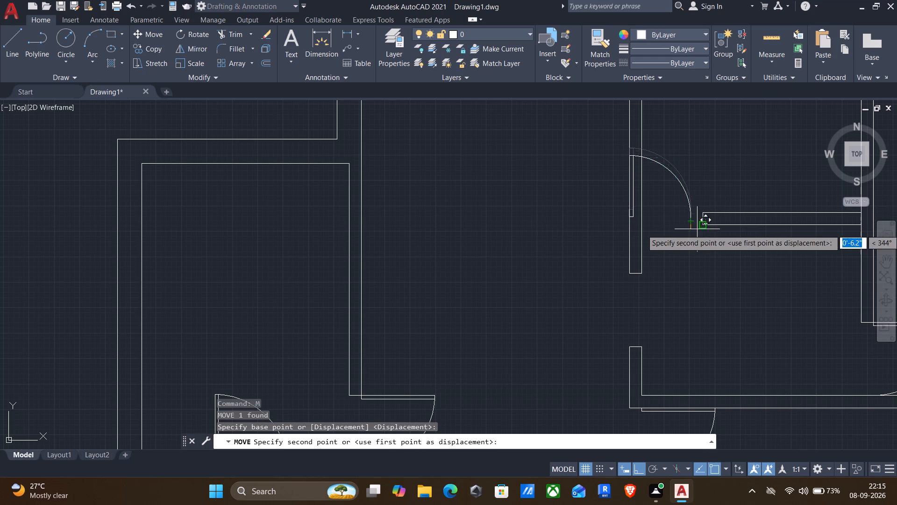
{"action": "scroll", "coordinate": [698, 226], "scroll_direction": "up", "scroll_amount": 3}
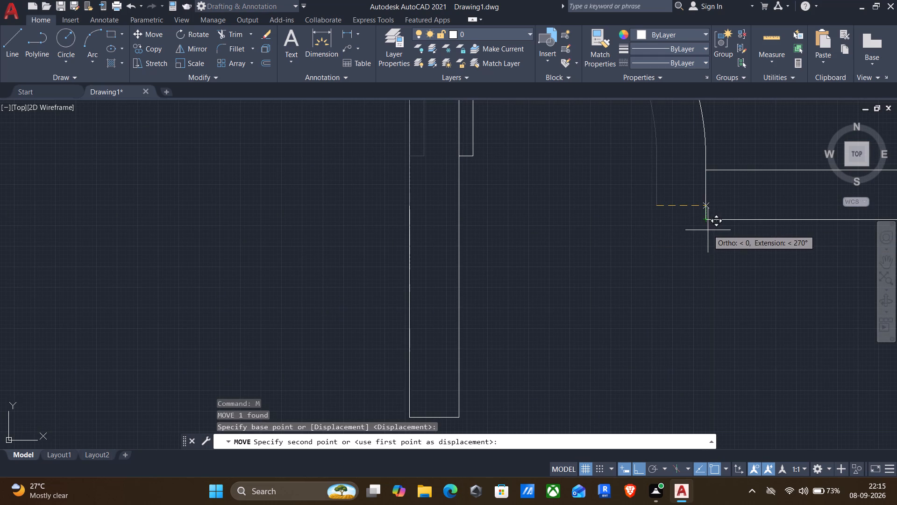
{"action": "left_click", "coordinate": [703, 219]}
{"action": "scroll", "coordinate": [704, 219], "scroll_direction": "down", "scroll_amount": 4}
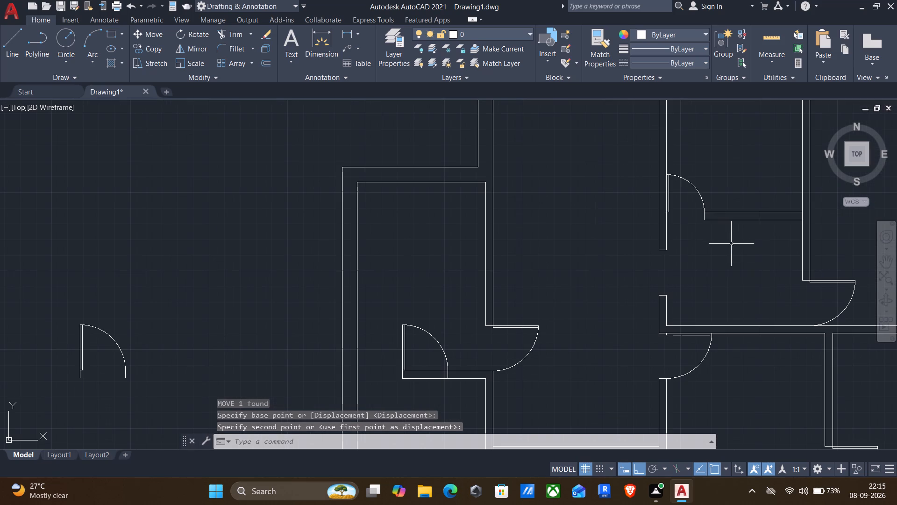
Flip the upright door inside the left room horizontally so its hinge faces the room's short partition.
{"action": "middle_click_drag", "start_coordinate": [728, 254], "coordinate": [687, 277]}
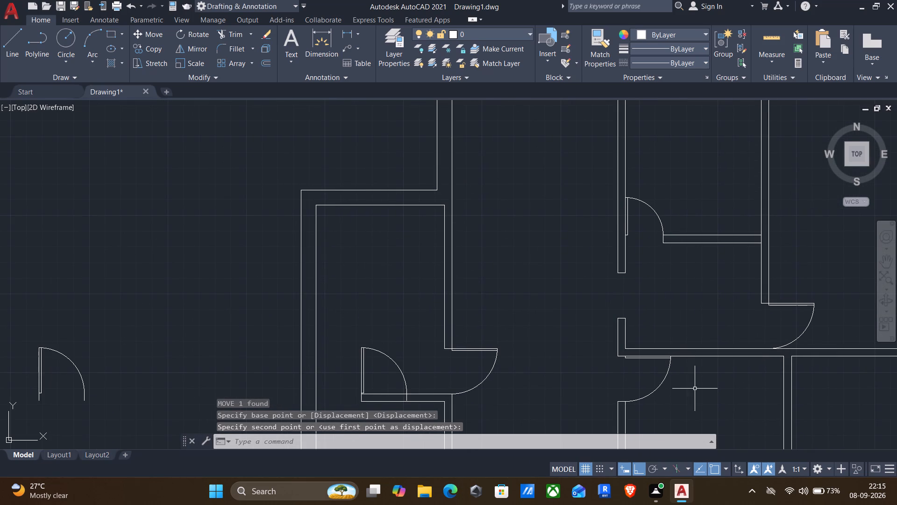
{"action": "middle_click_drag", "start_coordinate": [695, 390], "coordinate": [702, 299]}
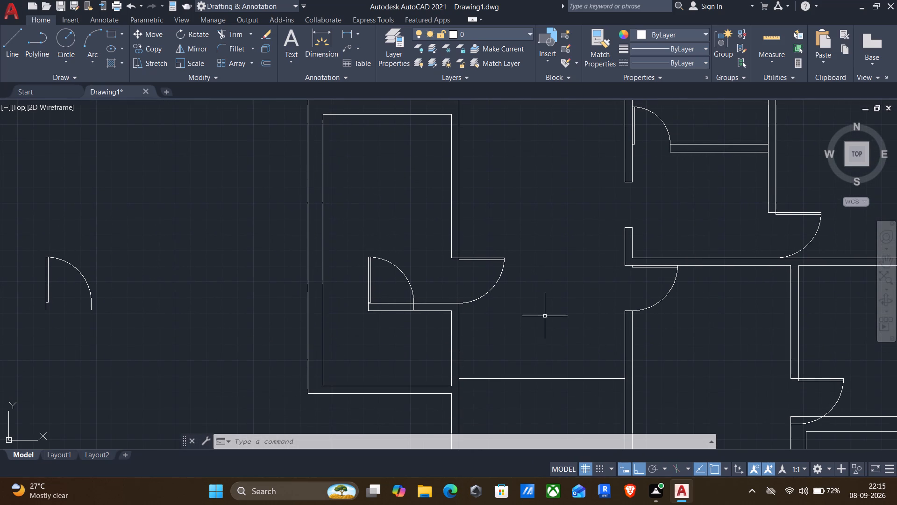
{"action": "left_click", "coordinate": [401, 274]}
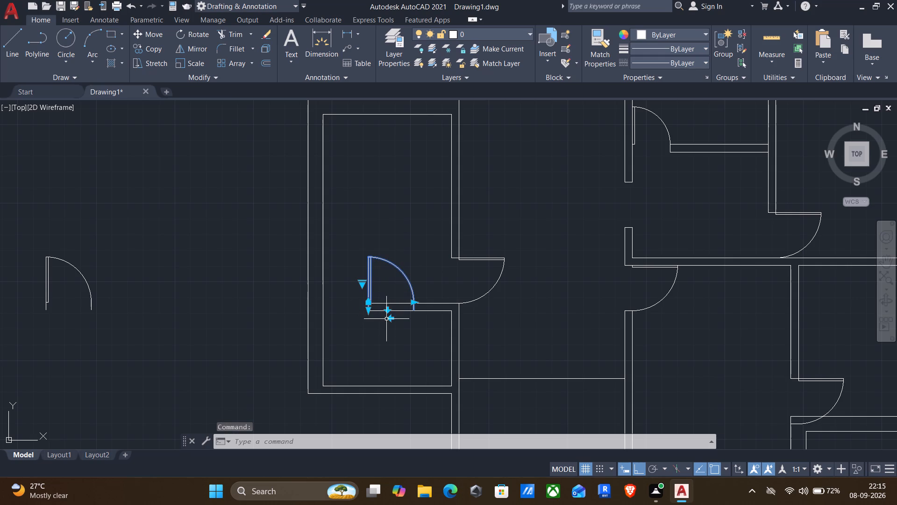
{"action": "left_click", "coordinate": [391, 319]}
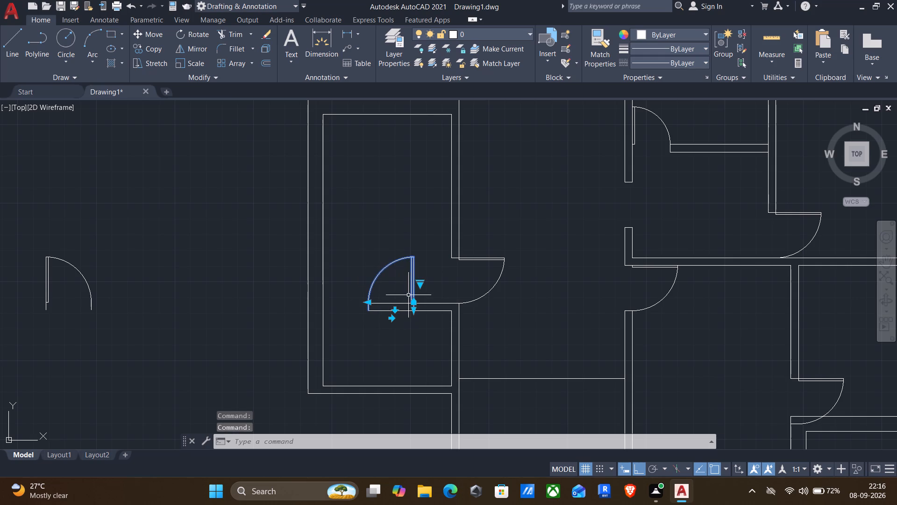
Move the flipped door from its lower hinge corner to the free lower corner of the left room's short partition.
{"action": "key", "text": "m"}
{"action": "key", "text": "Return"}
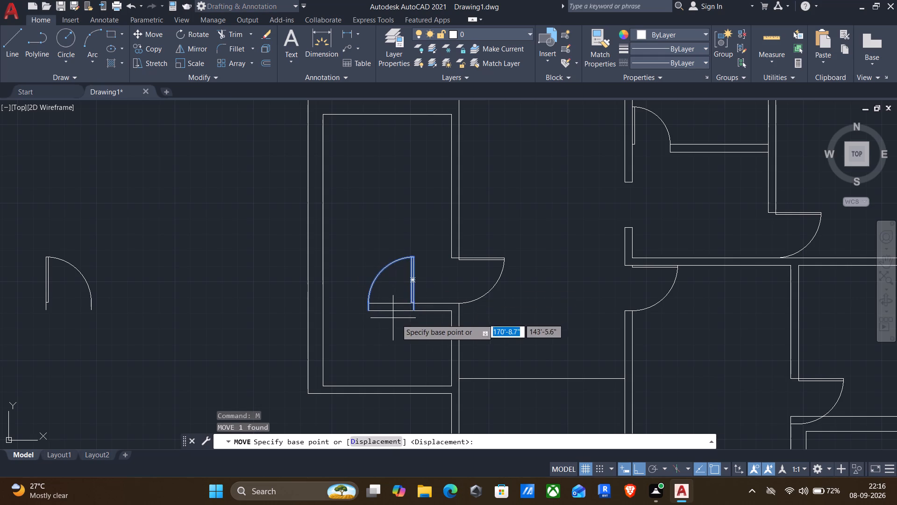
{"action": "scroll", "coordinate": [441, 308], "scroll_direction": "up", "scroll_amount": 1}
{"action": "left_click", "coordinate": [398, 310]}
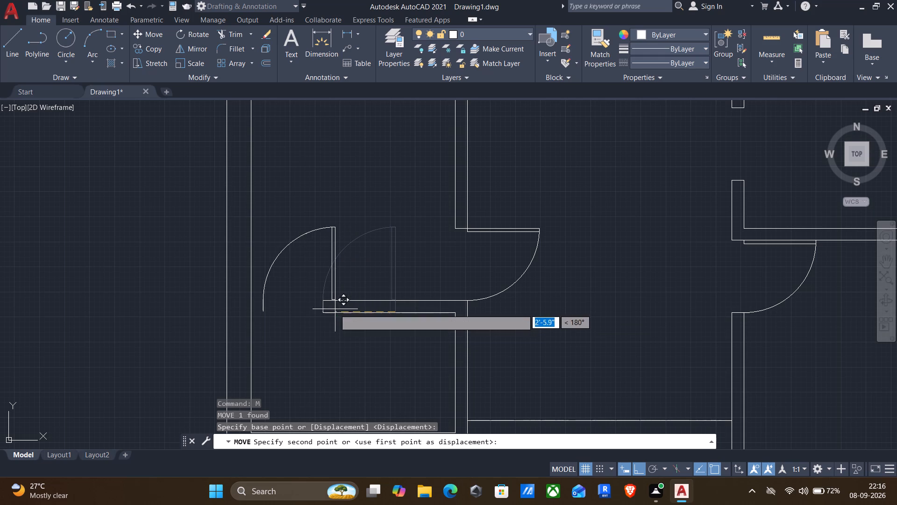
{"action": "left_click", "coordinate": [324, 310]}
{"action": "scroll", "coordinate": [329, 310], "scroll_direction": "down", "scroll_amount": 3}
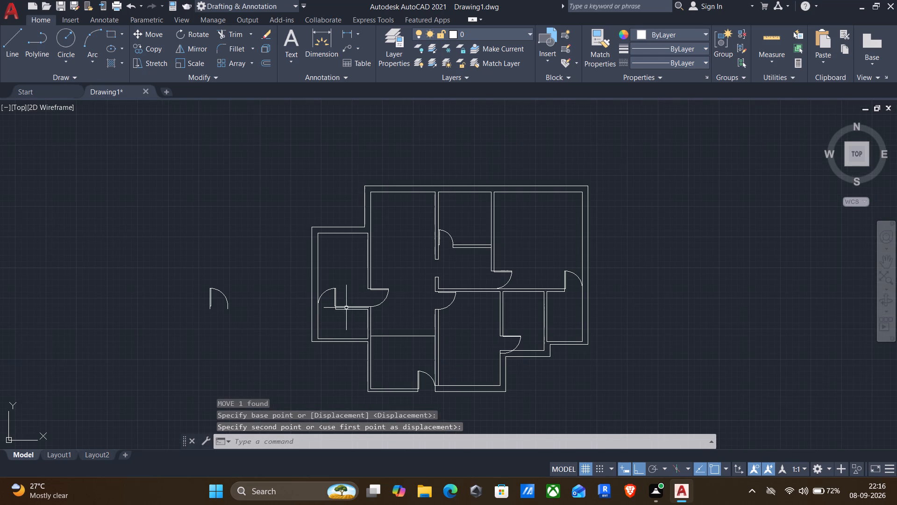
Set the width of the small lower-right room's door to 2'6" to fit its left wall opening, and clear the selection.
{"action": "left_click", "coordinate": [510, 353]}
{"action": "scroll", "coordinate": [486, 361], "scroll_direction": "up", "scroll_amount": 3}
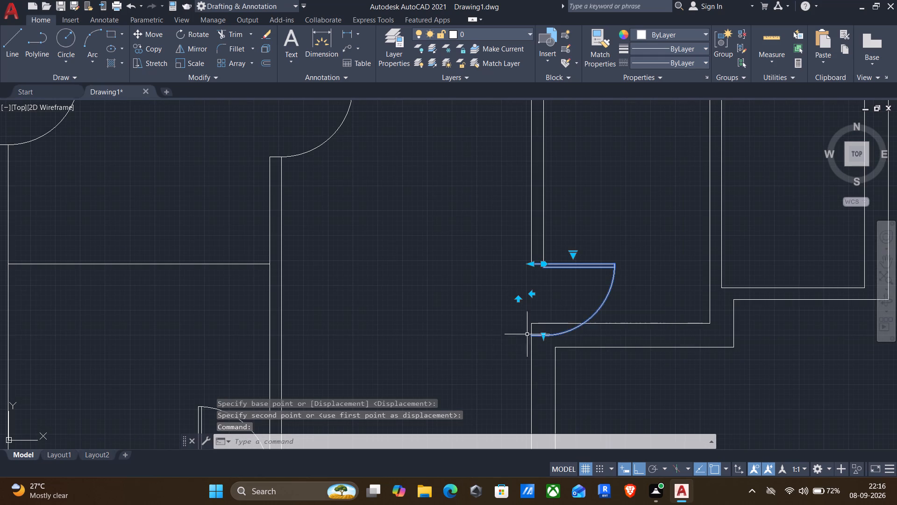
{"action": "left_click", "coordinate": [543, 336]}
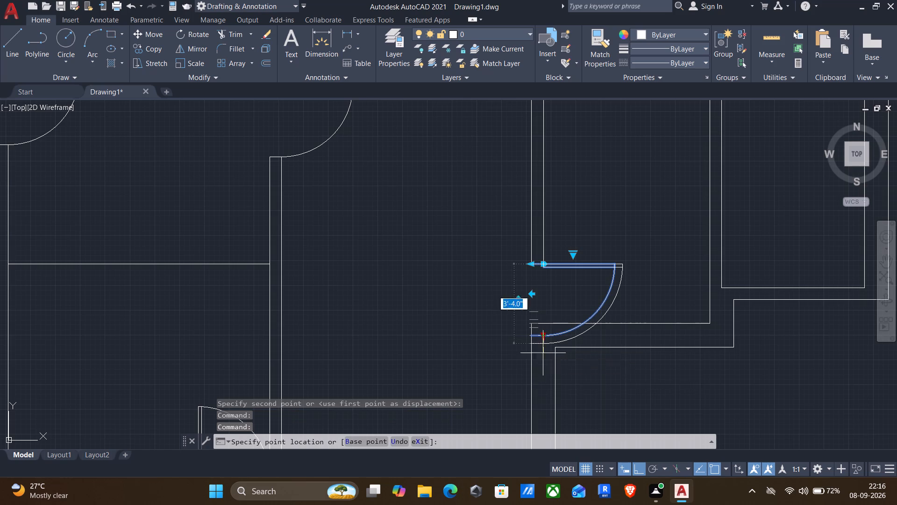
{"action": "type", "text": "2'6"}
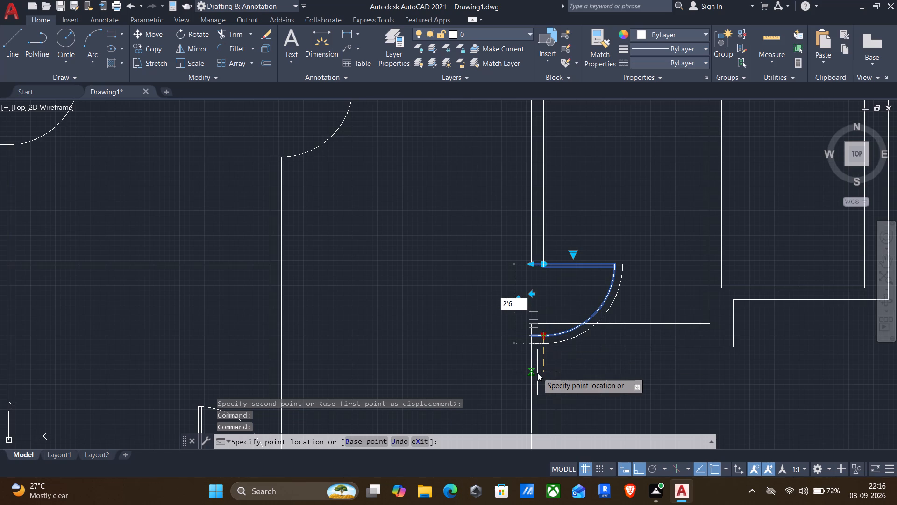
{"action": "key", "text": "shift+quotedbl"}
{"action": "key", "text": "Return"}
{"action": "scroll", "coordinate": [522, 332], "scroll_direction": "down", "scroll_amount": 2}
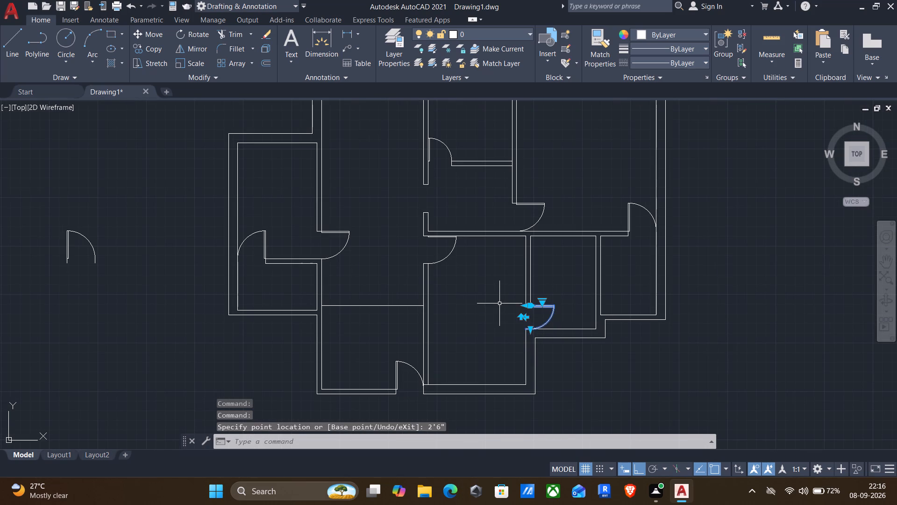
{"action": "scroll", "coordinate": [491, 290], "scroll_direction": "down", "scroll_amount": 2}
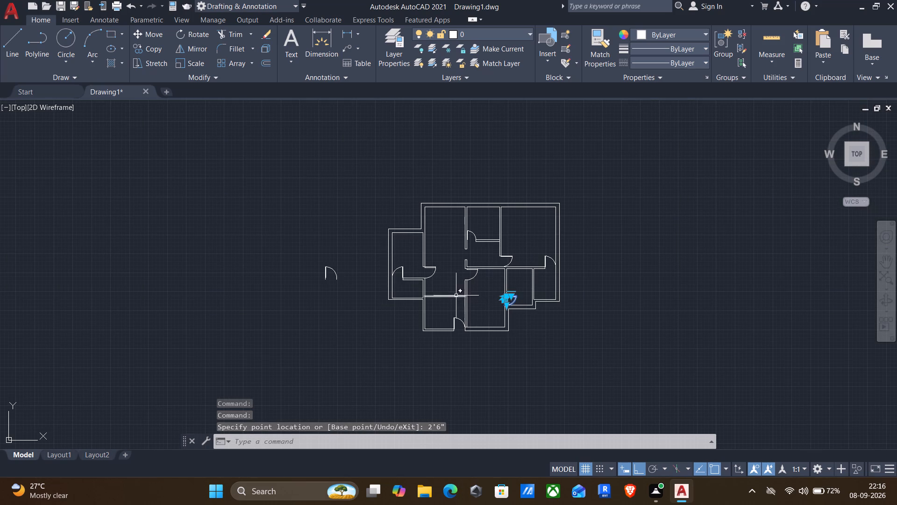
{"action": "scroll", "coordinate": [453, 298], "scroll_direction": "up", "scroll_amount": 2}
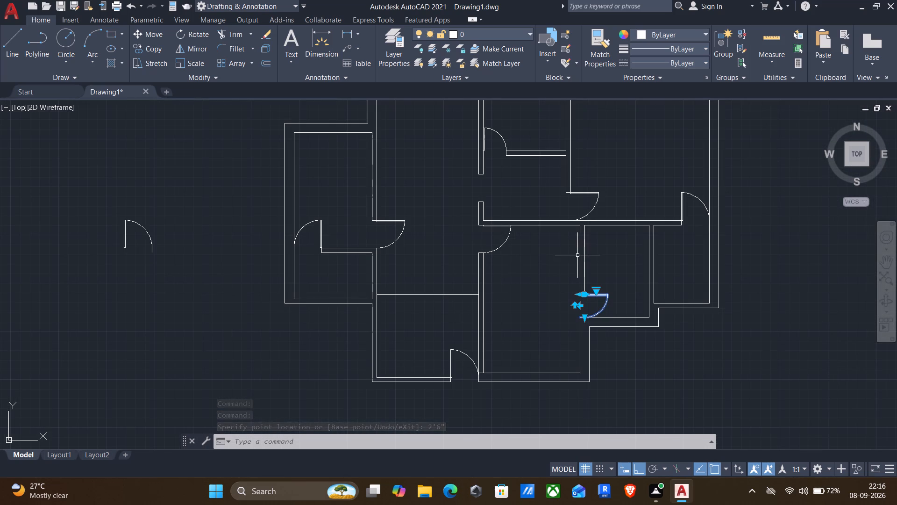
{"action": "scroll", "coordinate": [591, 244], "scroll_direction": "down", "scroll_amount": 2}
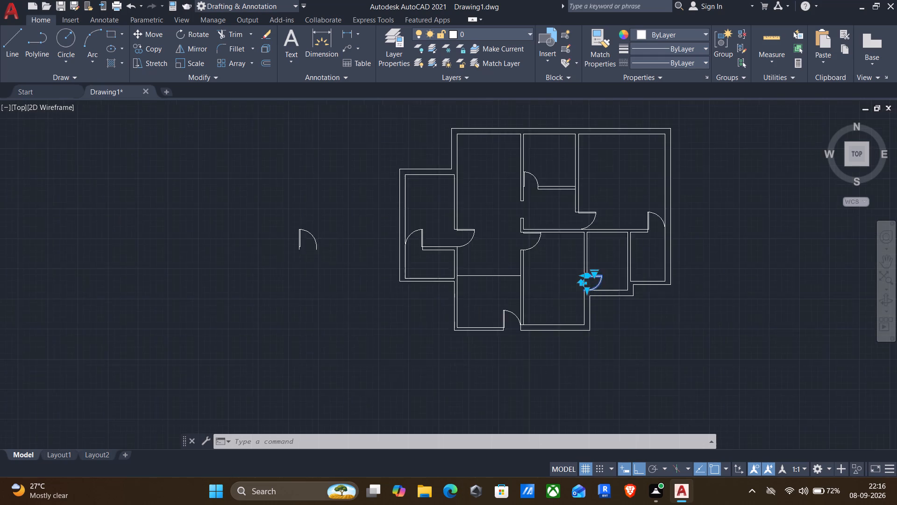
{"action": "scroll", "coordinate": [521, 231], "scroll_direction": "up", "scroll_amount": 1}
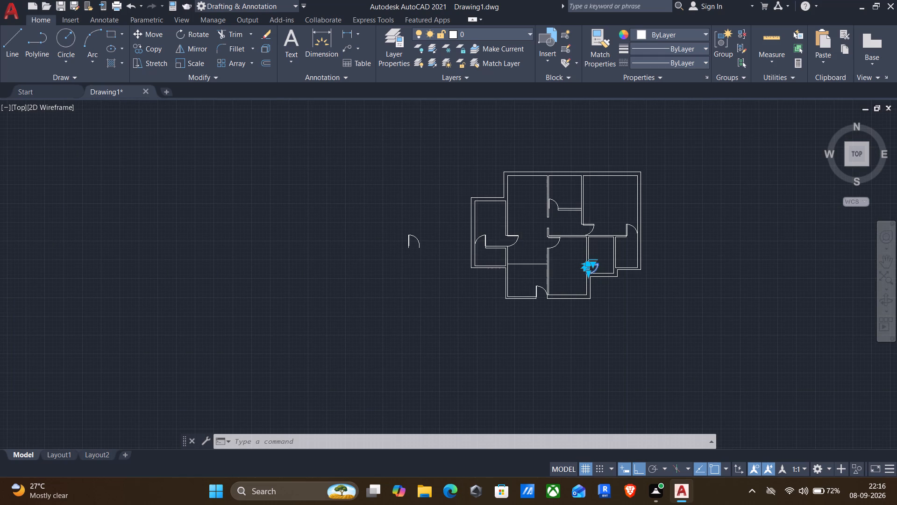
{"action": "key", "text": "Escape"}
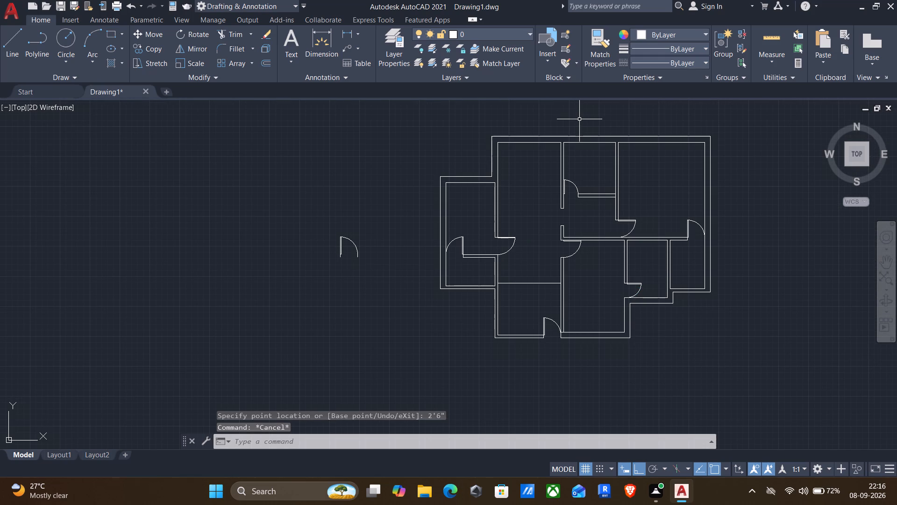
Delete the spare door block lying outside the floor plan, west of the left room.
{"action": "left_click", "coordinate": [307, 211]}
{"action": "left_click", "coordinate": [366, 298]}
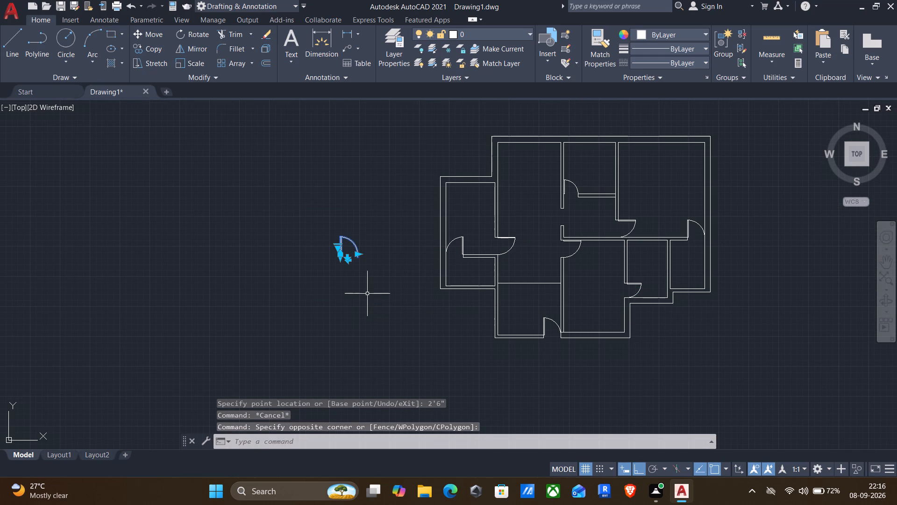
{"action": "key", "text": "Delete"}
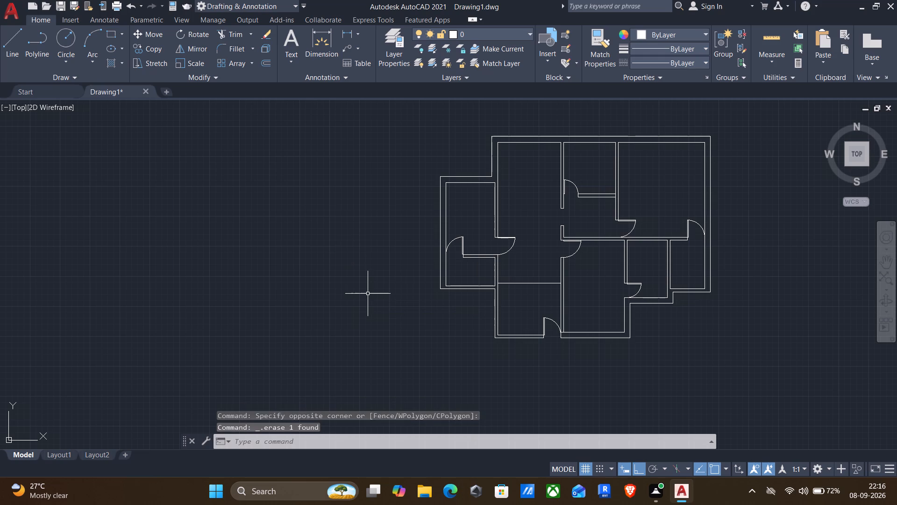
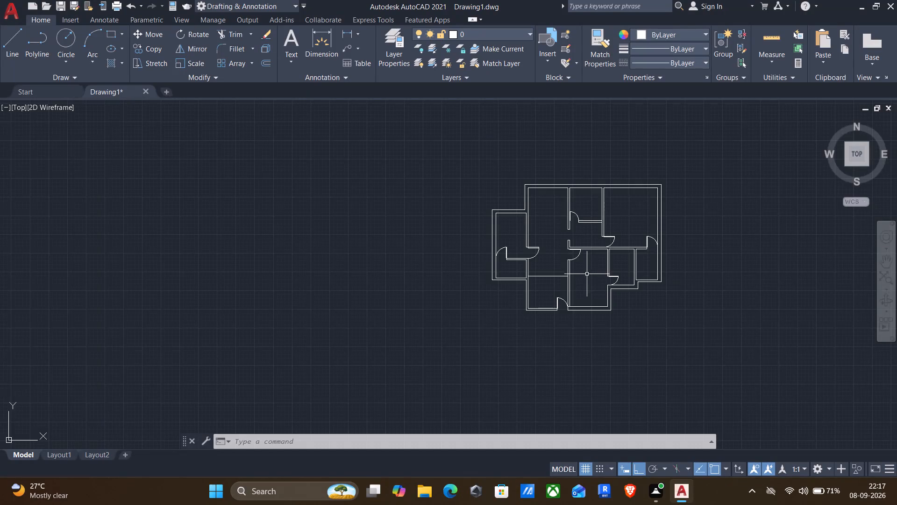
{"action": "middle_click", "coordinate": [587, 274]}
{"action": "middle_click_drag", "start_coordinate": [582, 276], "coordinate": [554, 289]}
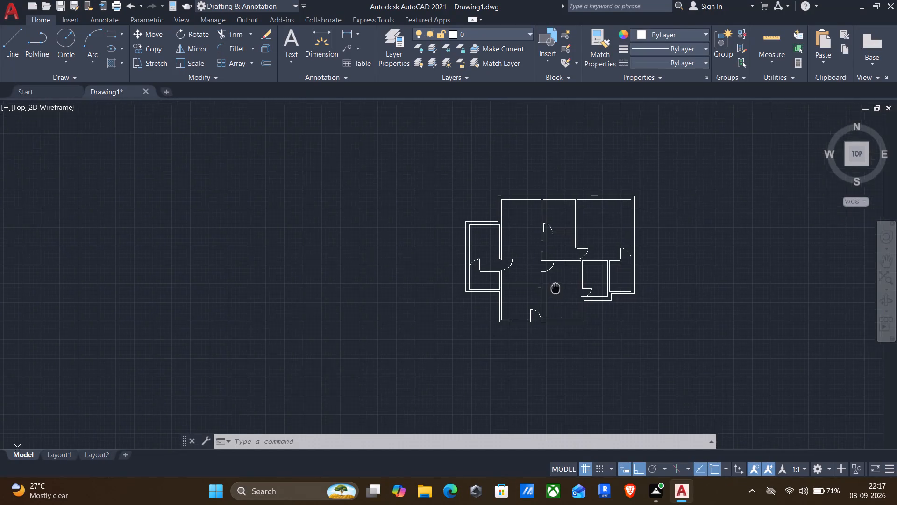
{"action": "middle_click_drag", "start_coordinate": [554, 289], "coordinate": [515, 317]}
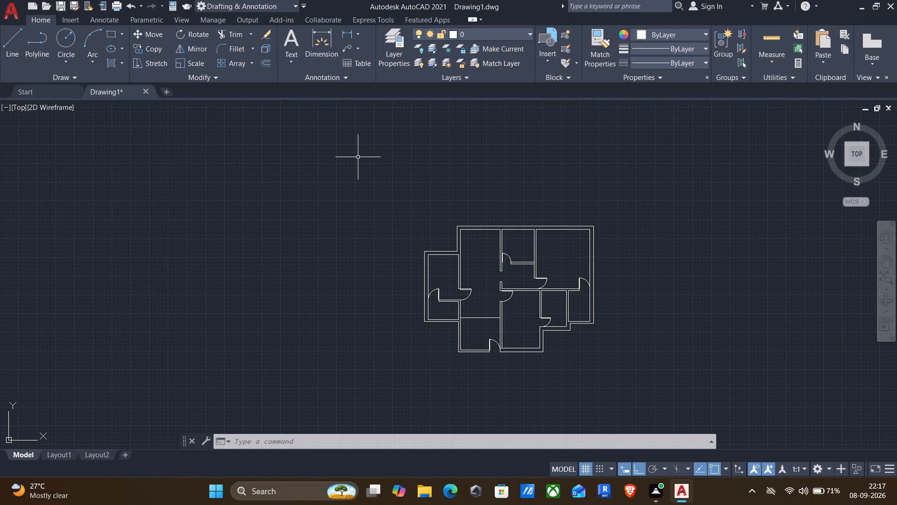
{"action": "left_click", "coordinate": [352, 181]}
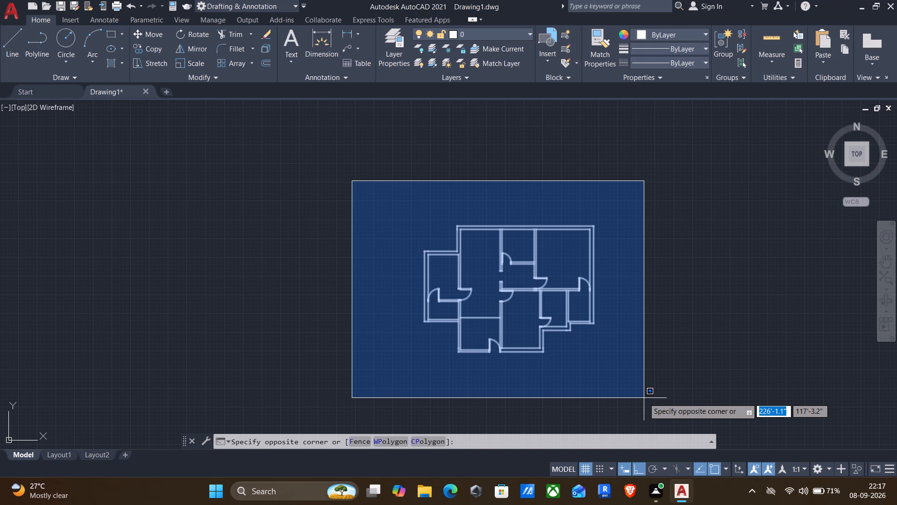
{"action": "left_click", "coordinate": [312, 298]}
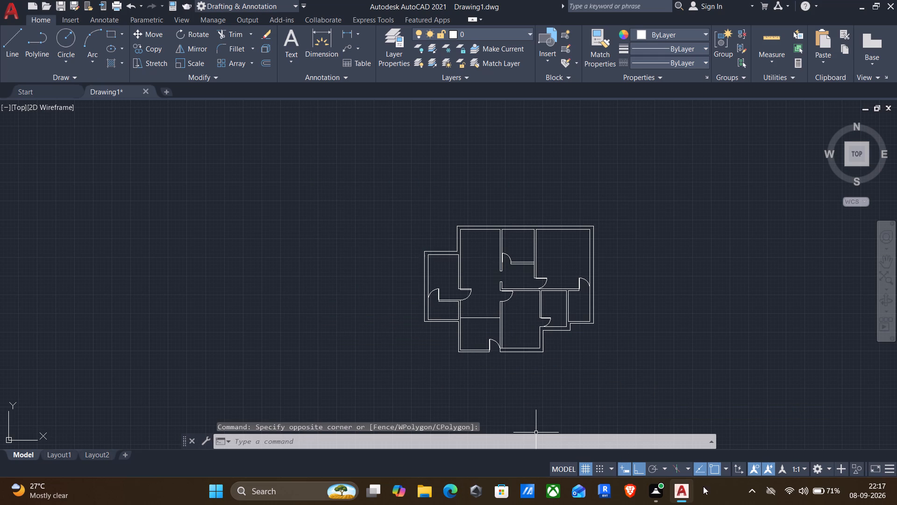
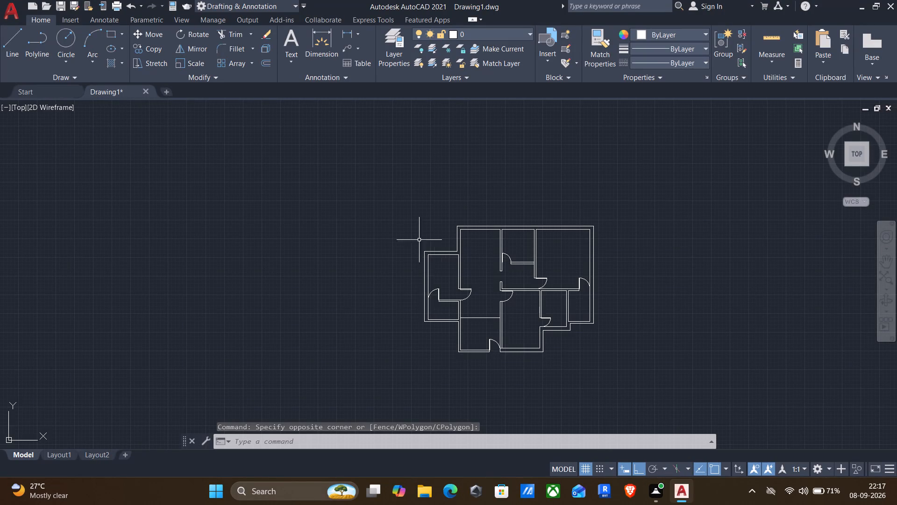
Look over the floor plan's walls, partitions and fitted doors, including the top exterior wall.
{"action": "middle_click_drag", "start_coordinate": [420, 248], "coordinate": [418, 200]}
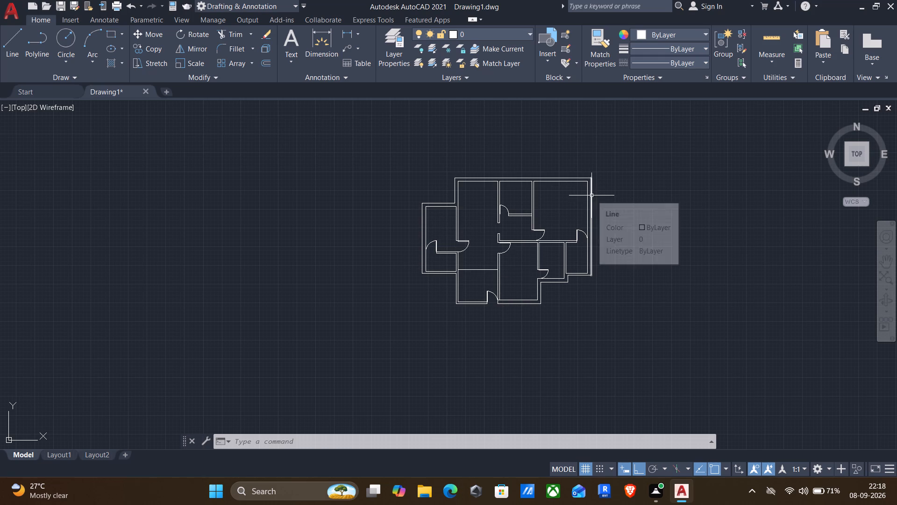
{"action": "middle_click", "coordinate": [575, 187]}
{"action": "middle_click_drag", "start_coordinate": [575, 187], "coordinate": [559, 195]}
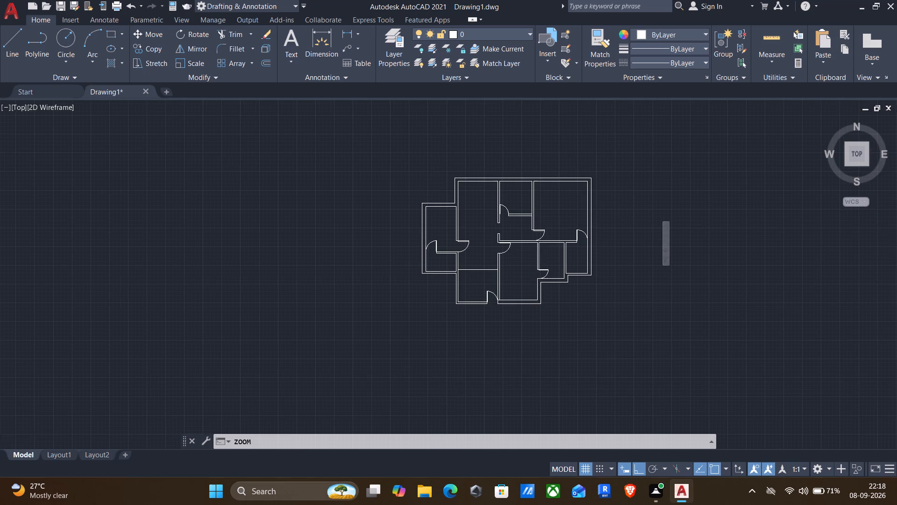
{"action": "middle_click_drag", "start_coordinate": [559, 195], "coordinate": [510, 229]}
{"action": "middle_click_drag", "start_coordinate": [506, 225], "coordinate": [498, 240]}
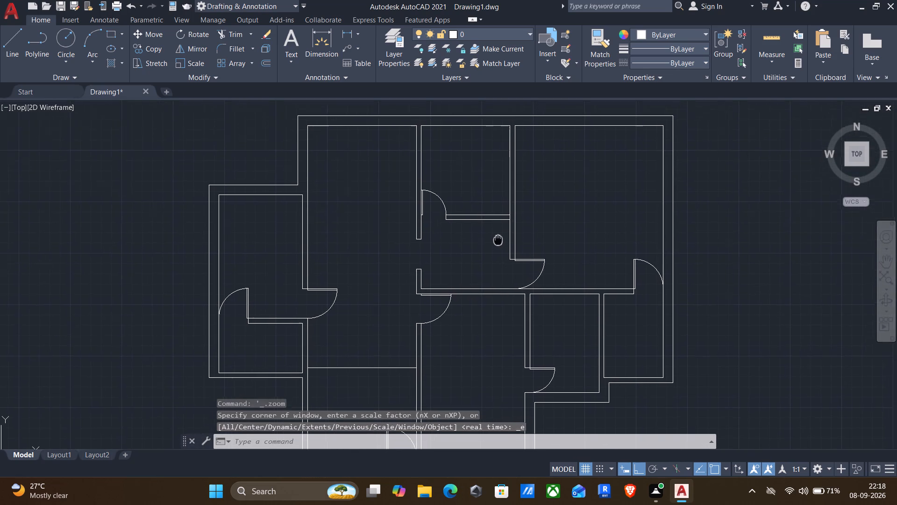
{"action": "middle_click_drag", "start_coordinate": [498, 240], "coordinate": [496, 266]}
{"action": "scroll", "coordinate": [496, 266], "scroll_direction": "down", "scroll_amount": 3}
{"action": "scroll", "coordinate": [499, 266], "scroll_direction": "up", "scroll_amount": 3}
{"action": "middle_click", "coordinate": [499, 266]}
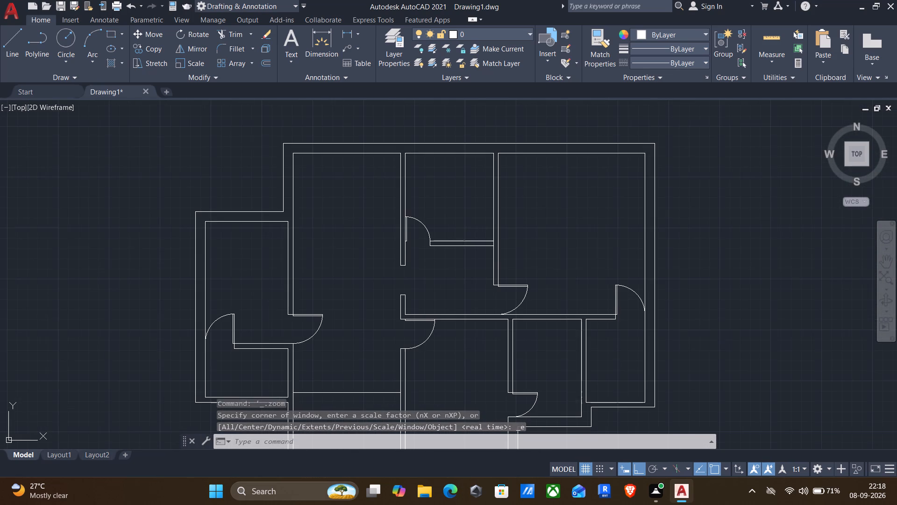
{"action": "middle_click_drag", "start_coordinate": [431, 284], "coordinate": [431, 285]}
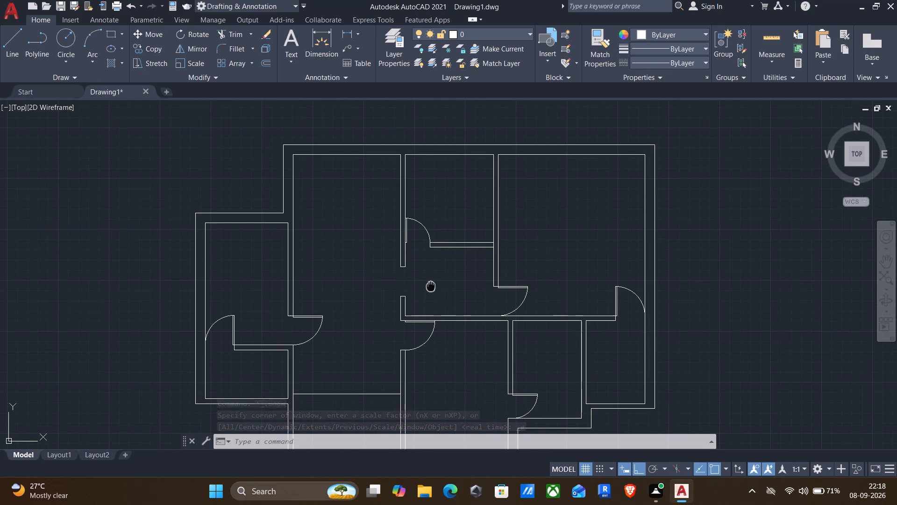
{"action": "middle_click_drag", "start_coordinate": [431, 285], "coordinate": [397, 257]}
{"action": "scroll", "coordinate": [397, 256], "scroll_direction": "down", "scroll_amount": 2}
{"action": "middle_click_drag", "start_coordinate": [386, 257], "coordinate": [386, 257]}
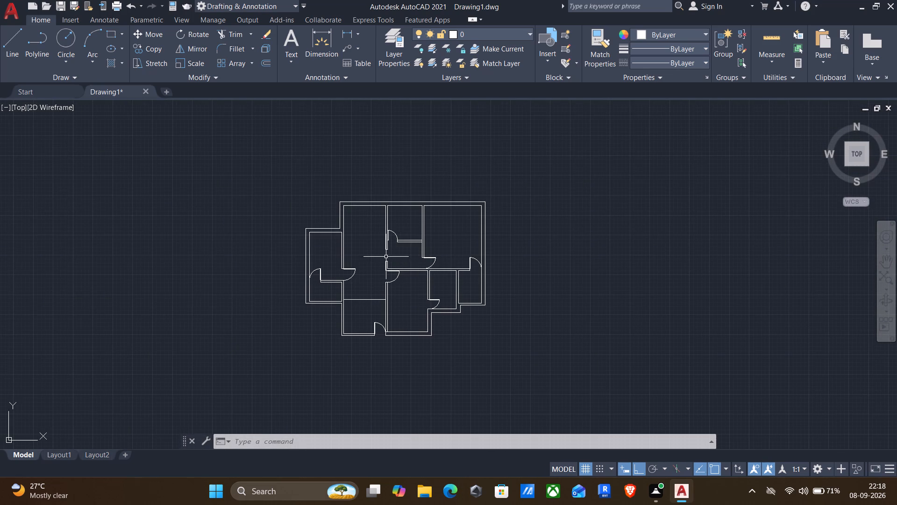
{"action": "middle_click_drag", "start_coordinate": [386, 257], "coordinate": [399, 246]}
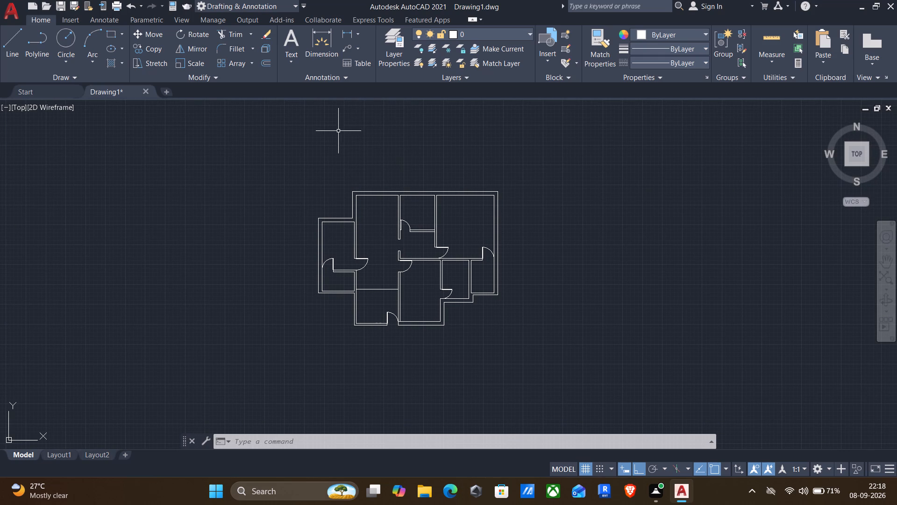
{"action": "scroll", "coordinate": [391, 184], "scroll_direction": "up", "scroll_amount": 3}
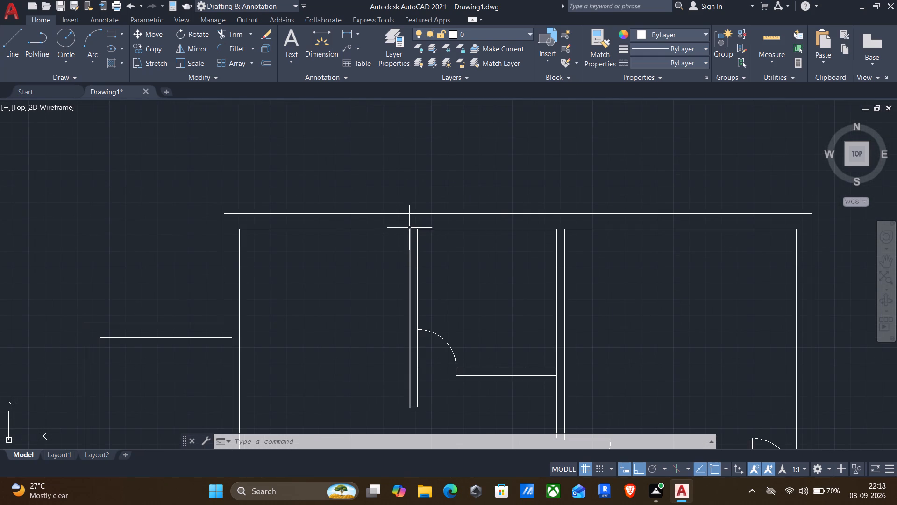
{"action": "scroll", "coordinate": [409, 226], "scroll_direction": "down", "scroll_amount": 3}
{"action": "middle_click_drag", "start_coordinate": [406, 239], "coordinate": [411, 212]}
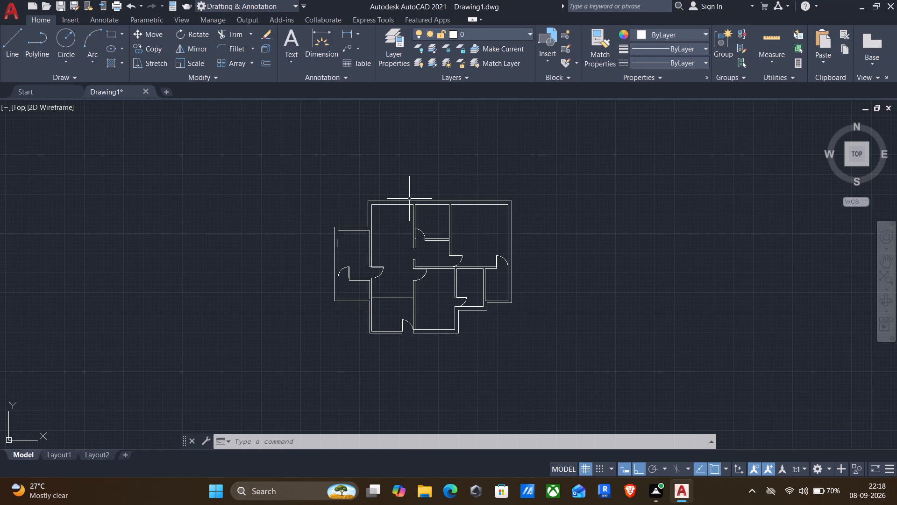
Draw a jamb line across the top exterior wall at the small upper room's west partition, and offset it 3' west.
{"action": "key", "text": "l"}
{"action": "key", "text": "Return"}
{"action": "scroll", "coordinate": [445, 195], "scroll_direction": "up", "scroll_amount": 3}
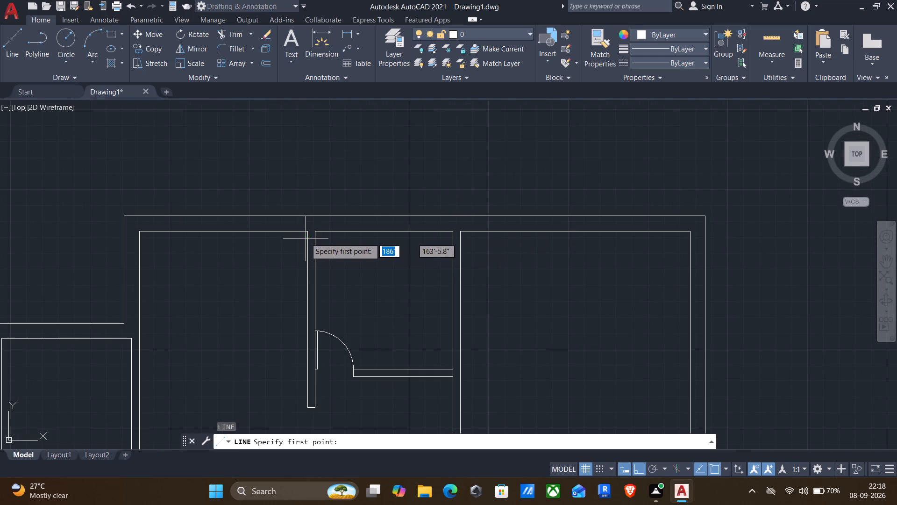
{"action": "left_click", "coordinate": [306, 232]}
{"action": "left_click", "coordinate": [305, 218]}
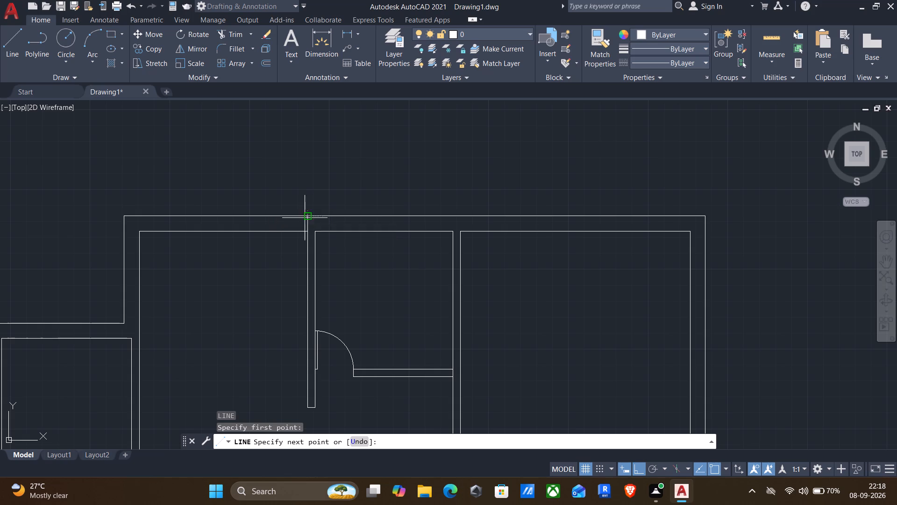
{"action": "key", "text": "Return"}
{"action": "key", "text": "o"}
{"action": "key", "text": "Return"}
{"action": "left_click", "coordinate": [305, 218]}
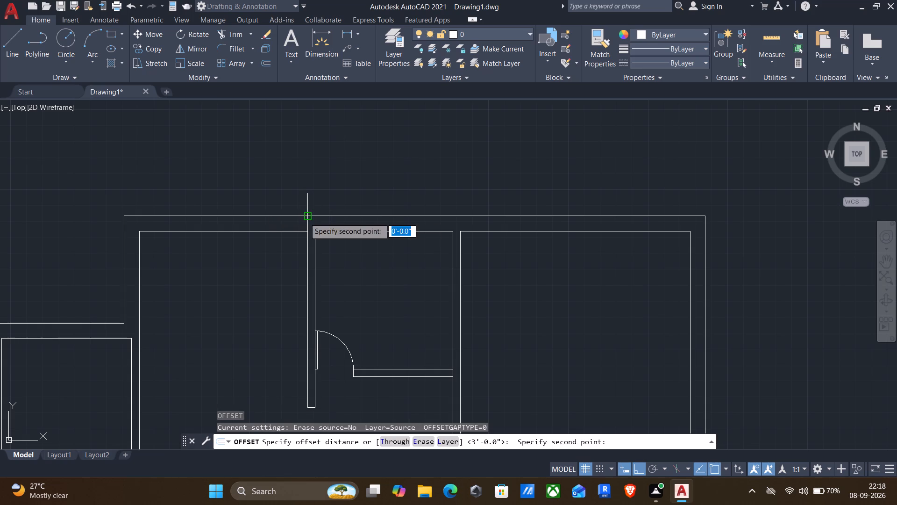
{"action": "left_click", "coordinate": [297, 228]}
{"action": "left_click", "coordinate": [306, 225]}
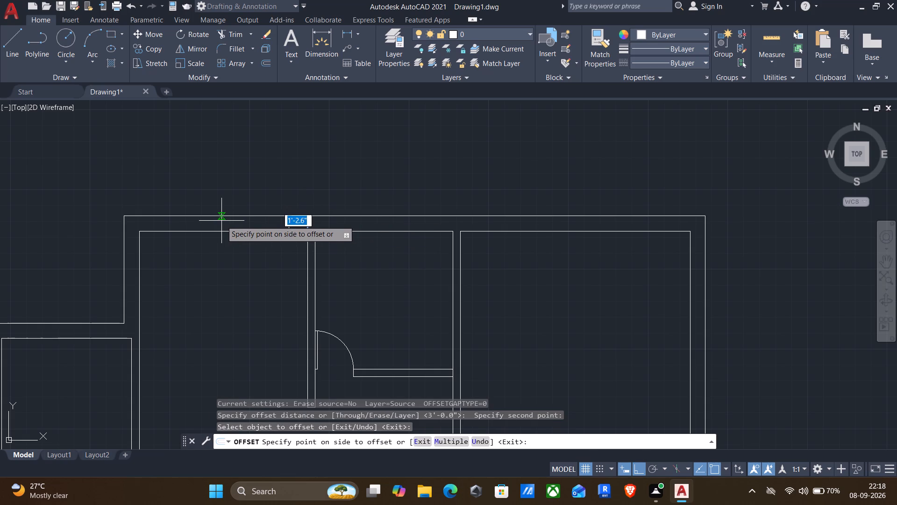
{"action": "type", "text": "3'"}
{"action": "key", "text": "Return"}
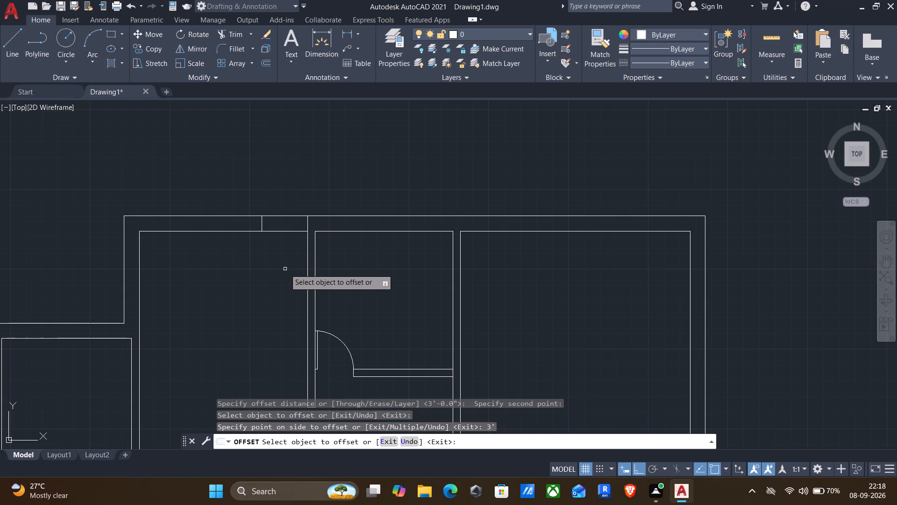
{"action": "key", "text": "Escape"}
Trim both top exterior wall lines between the two jamb lines to cut a 3' door opening.
{"action": "type", "text": "tr"}
{"action": "key", "text": "Return"}
{"action": "left_click_drag", "start_coordinate": [293, 204], "coordinate": [286, 256]}
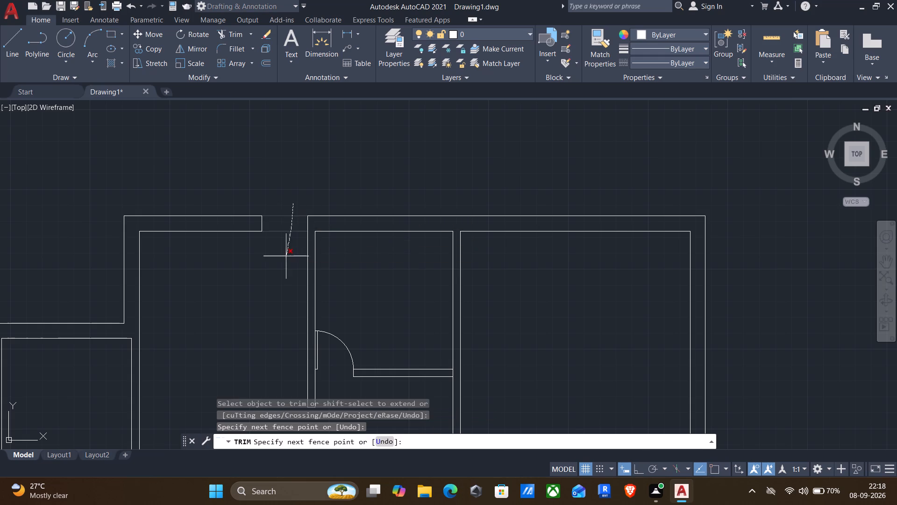
{"action": "left_click_drag", "start_coordinate": [286, 256], "coordinate": [285, 258]}
{"action": "scroll", "coordinate": [285, 258], "scroll_direction": "down", "scroll_amount": 1}
{"action": "middle_click_drag", "start_coordinate": [283, 277], "coordinate": [291, 249]}
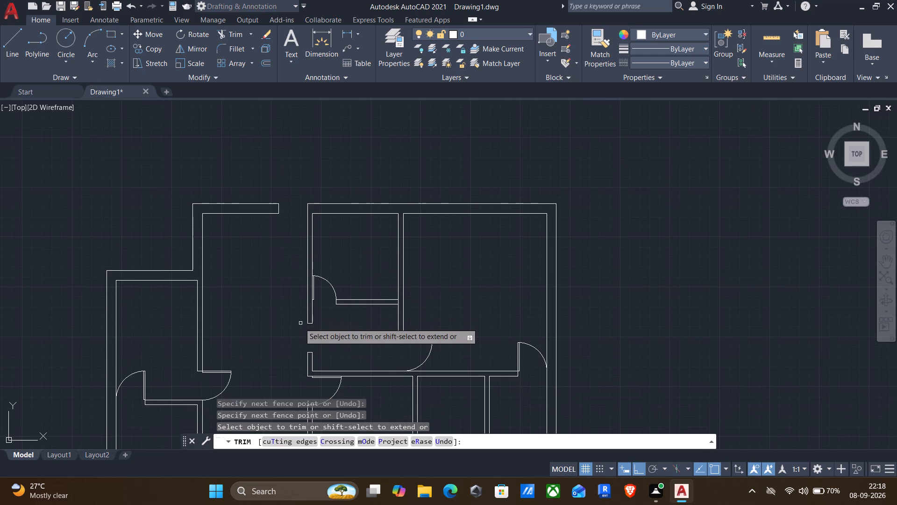
{"action": "middle_click_drag", "start_coordinate": [278, 320], "coordinate": [295, 240]}
{"action": "key", "text": "Escape"}
Copy the door block in the bottom exterior wall into the new opening in the top exterior wall.
{"action": "middle_click_drag", "start_coordinate": [301, 297], "coordinate": [312, 211]}
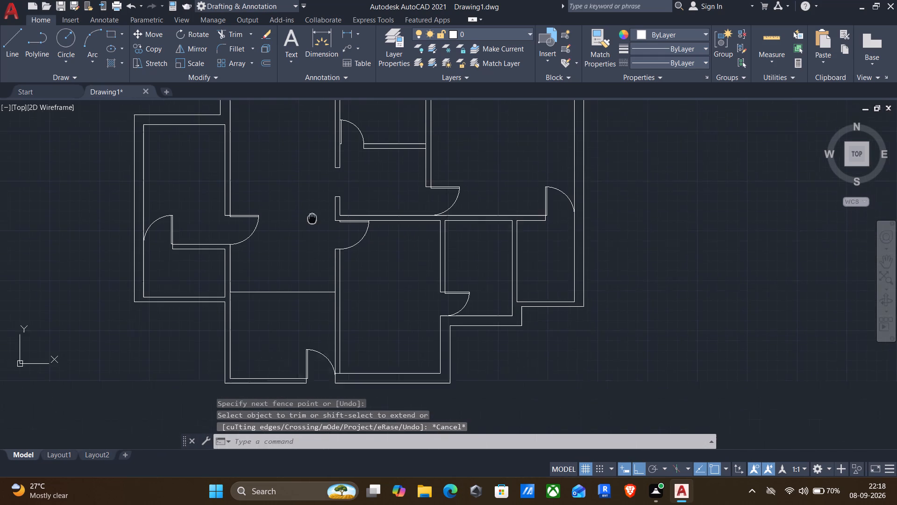
{"action": "middle_click_drag", "start_coordinate": [312, 211], "coordinate": [312, 208]}
{"action": "left_click", "coordinate": [310, 339]}
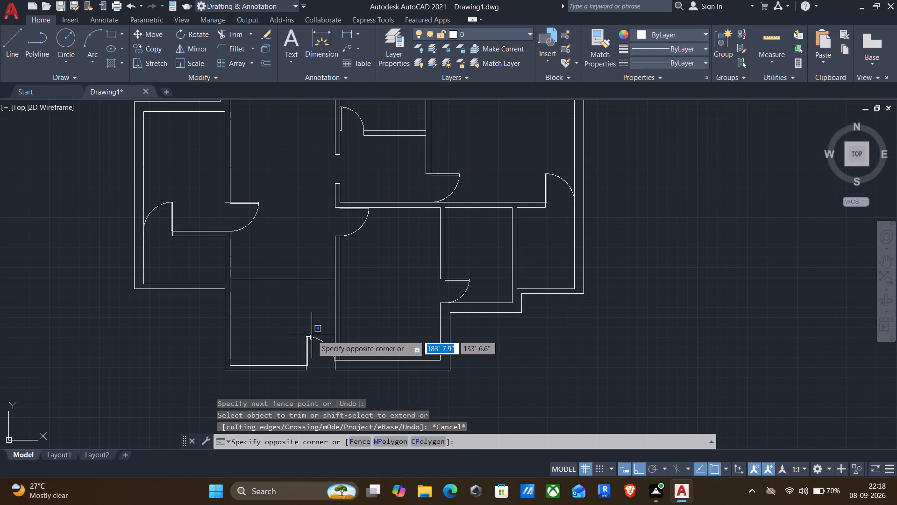
{"action": "left_click", "coordinate": [312, 335]}
{"action": "left_click", "coordinate": [307, 342]}
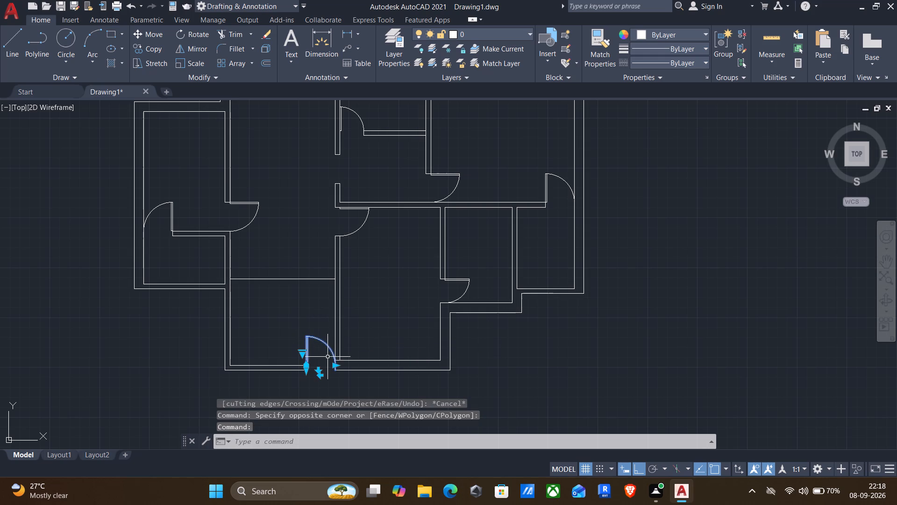
{"action": "type", "text": "cp"}
{"action": "key", "text": "Return"}
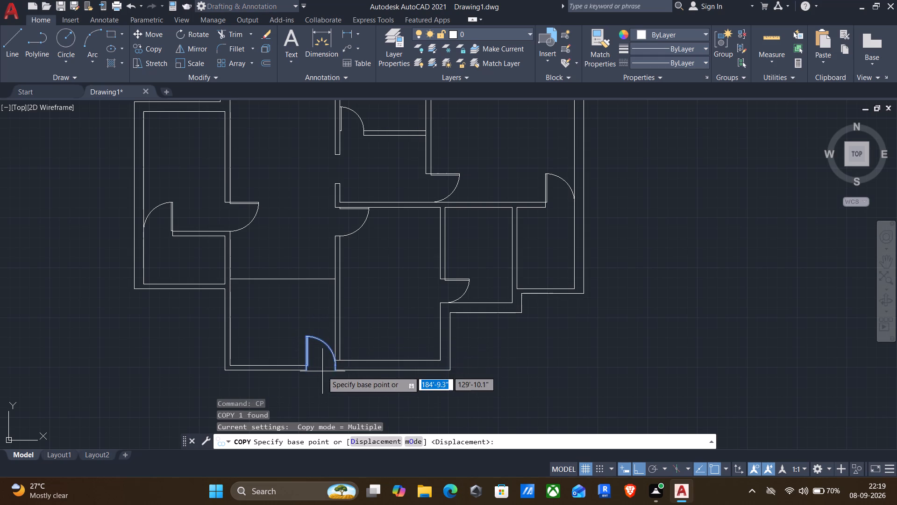
{"action": "scroll", "coordinate": [291, 364], "scroll_direction": "up", "scroll_amount": 1}
{"action": "left_click", "coordinate": [313, 374]}
{"action": "scroll", "coordinate": [342, 260], "scroll_direction": "down", "scroll_amount": 3}
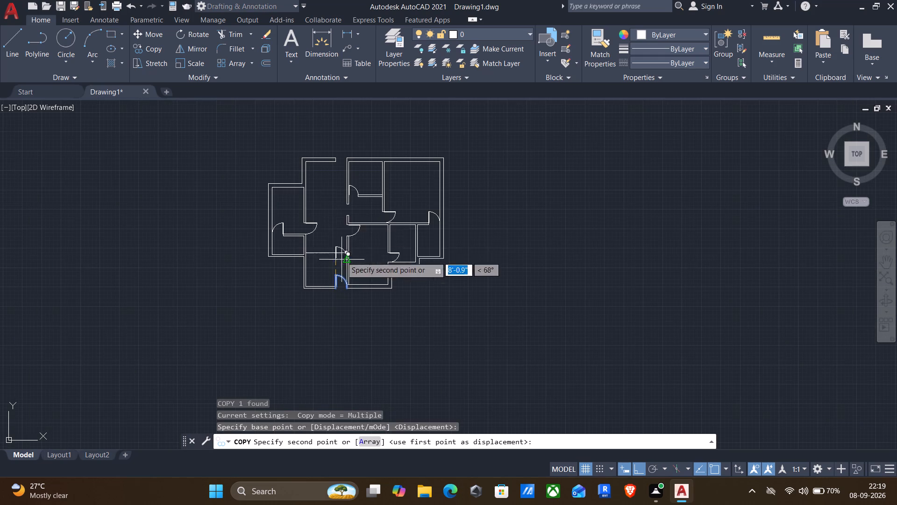
{"action": "scroll", "coordinate": [327, 166], "scroll_direction": "up", "scroll_amount": 3}
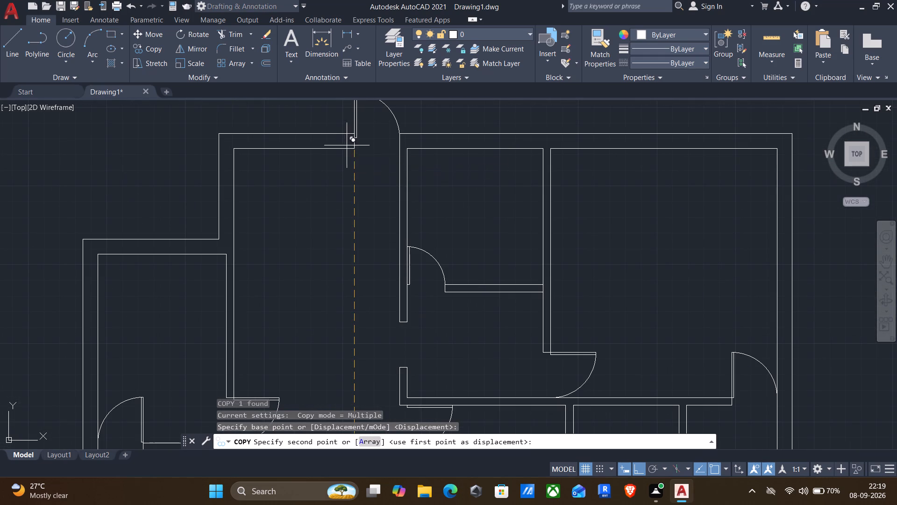
{"action": "left_click", "coordinate": [355, 147]}
{"action": "scroll", "coordinate": [356, 147], "scroll_direction": "down", "scroll_amount": 2}
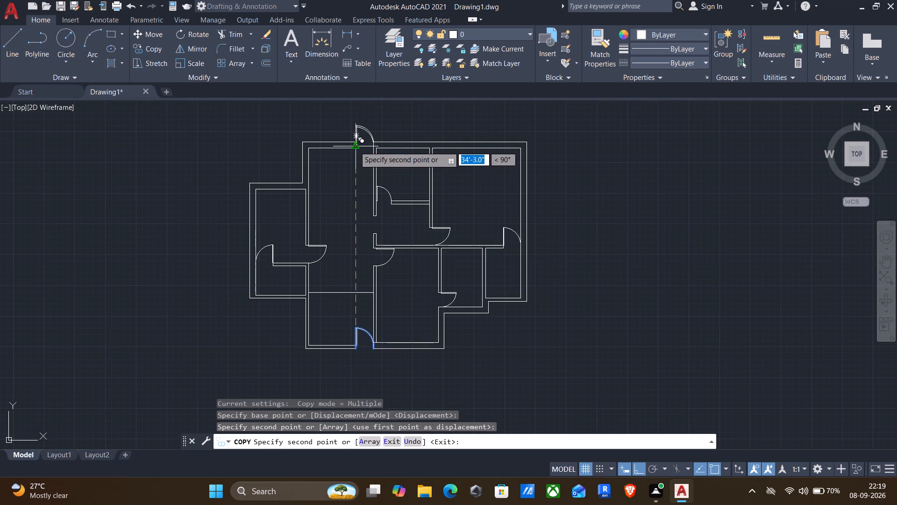
{"action": "key", "text": "Escape"}
Flip the copied top-wall door in both directions so it swings into the room and hinges on the east jamb.
{"action": "left_click", "coordinate": [363, 131]}
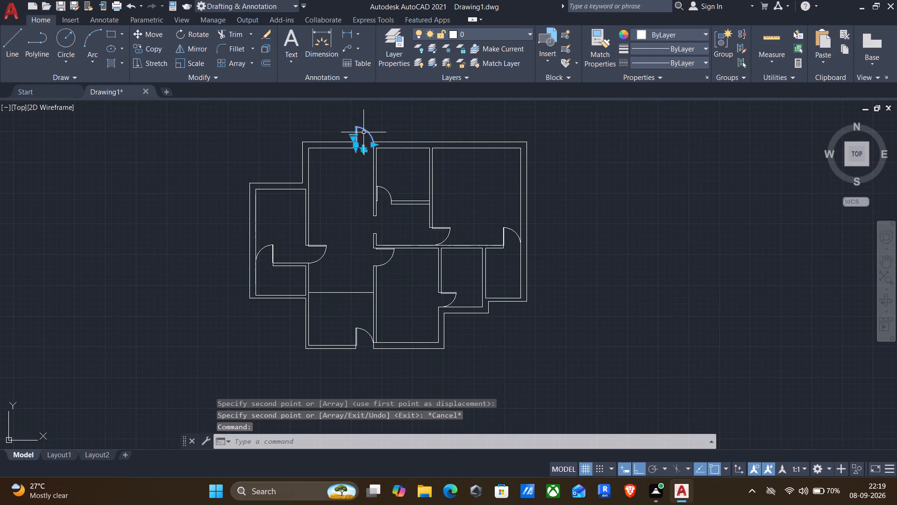
{"action": "scroll", "coordinate": [358, 154], "scroll_direction": "up", "scroll_amount": 3}
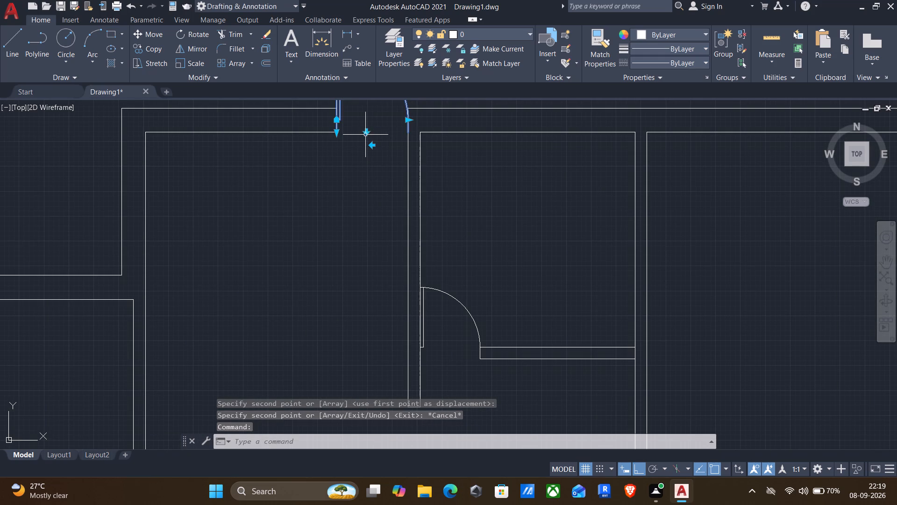
{"action": "left_click", "coordinate": [365, 135]}
{"action": "left_click", "coordinate": [364, 130]}
{"action": "left_click", "coordinate": [364, 130]}
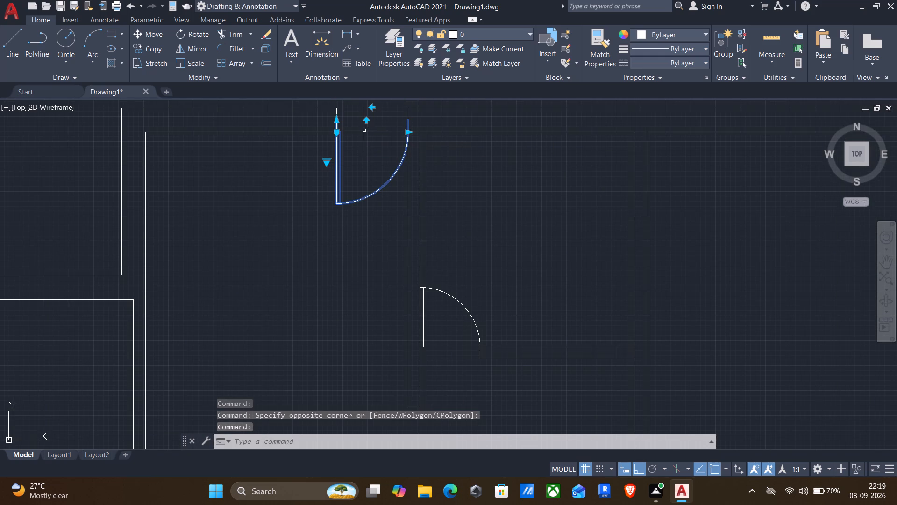
{"action": "left_click", "coordinate": [372, 107]}
{"action": "key", "text": "Escape"}
Draw a 2'6" wide rectangular window outline across the top exterior wall, near the east end of the small upper room.
{"action": "scroll", "coordinate": [380, 174], "scroll_direction": "down", "scroll_amount": 2}
{"action": "middle_click_drag", "start_coordinate": [377, 224], "coordinate": [386, 183]}
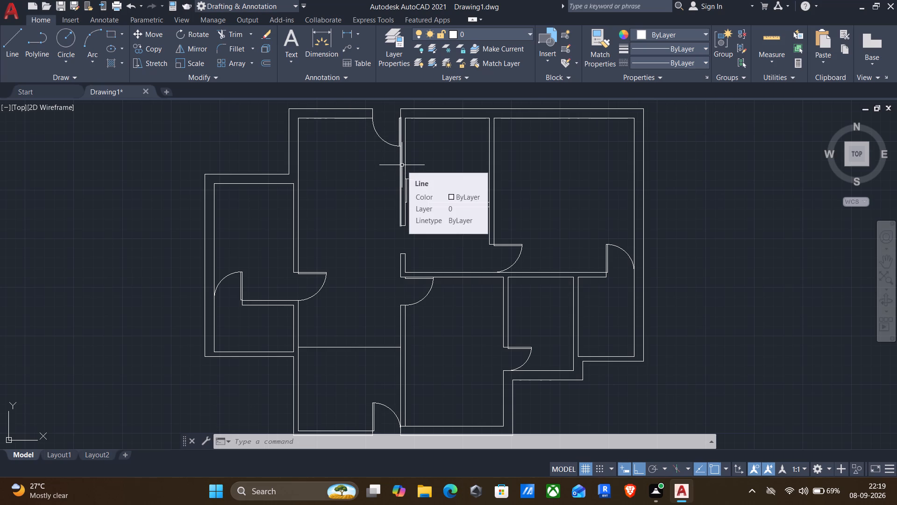
{"action": "middle_click_drag", "start_coordinate": [437, 165], "coordinate": [417, 192]}
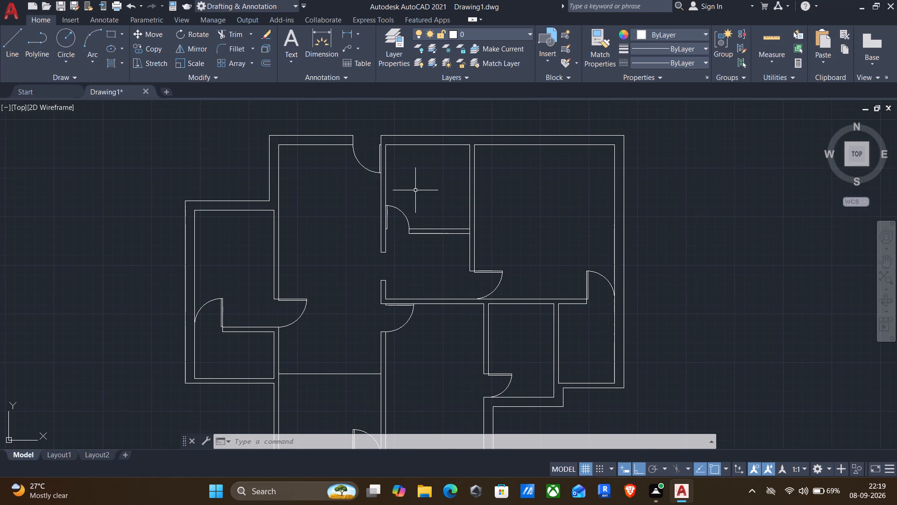
{"action": "key", "text": "l"}
{"action": "key", "text": "Return"}
{"action": "scroll", "coordinate": [465, 137], "scroll_direction": "up", "scroll_amount": 2}
{"action": "left_click", "coordinate": [463, 133]}
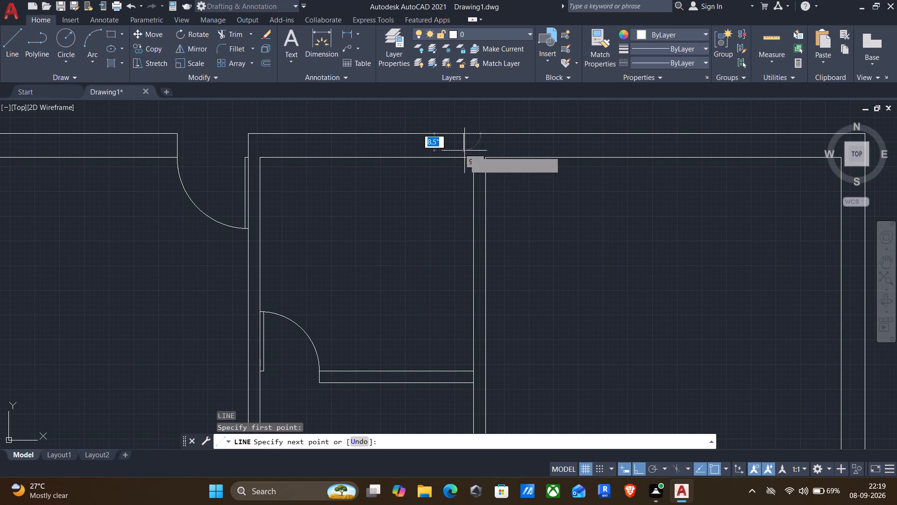
{"action": "left_click", "coordinate": [464, 157]}
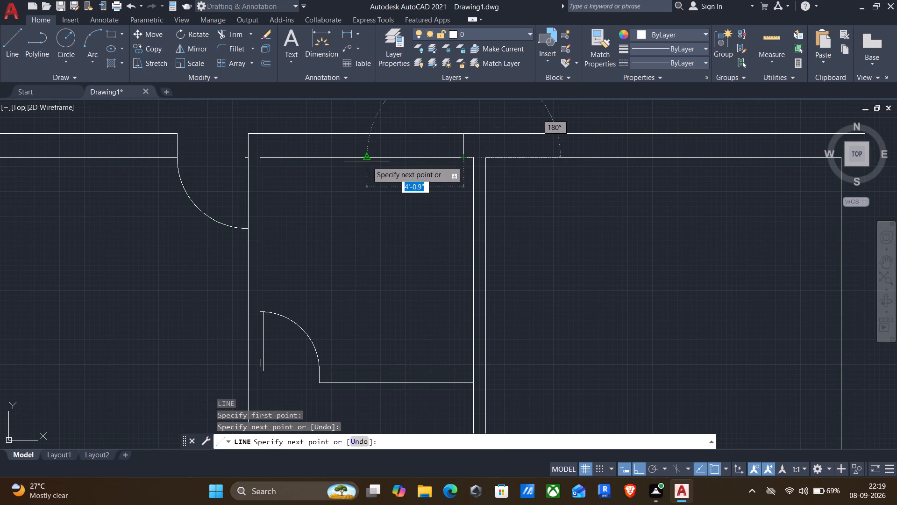
{"action": "type", "text": "2'6\""}
{"action": "key", "text": "Return"}
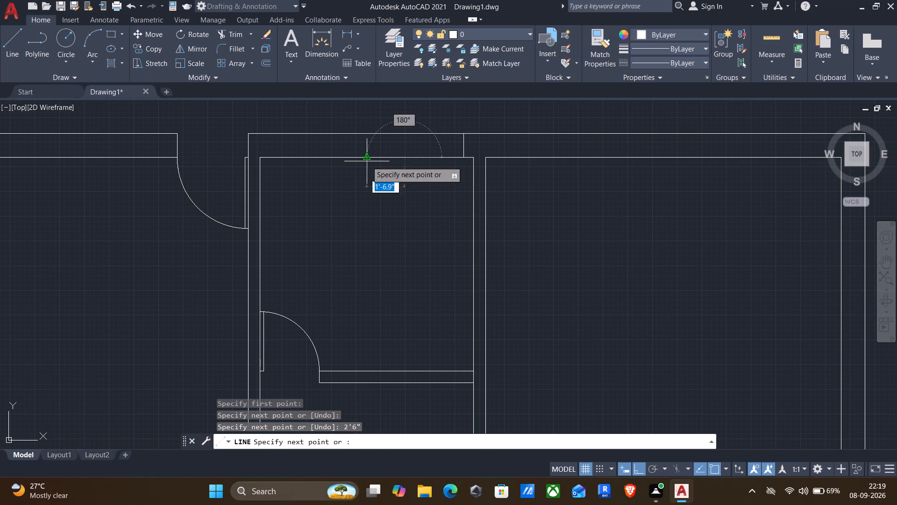
{"action": "left_click", "coordinate": [403, 133]}
{"action": "left_click", "coordinate": [466, 132]}
{"action": "key", "text": "Return"}
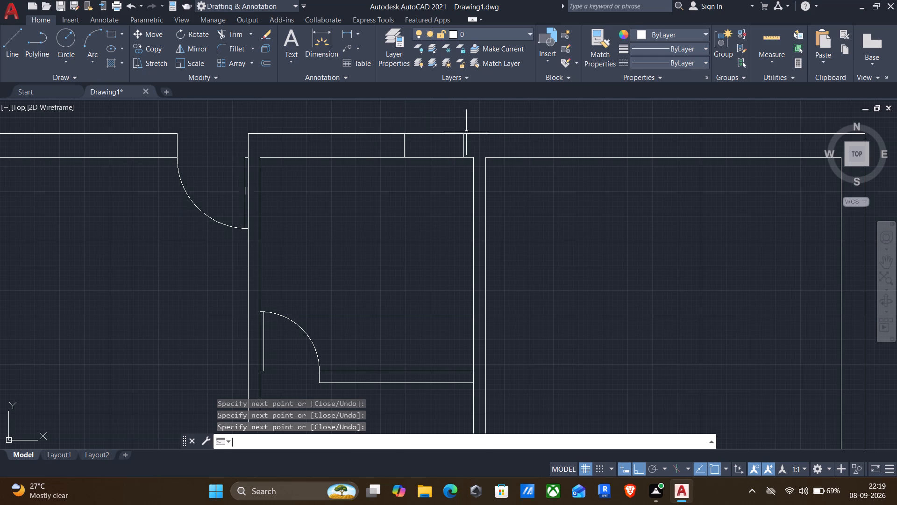
Draw a horizontal centre line between the side lines of the 2'6" window in the top exterior wall.
{"action": "key", "text": "Return"}
{"action": "left_click", "coordinate": [460, 143]}
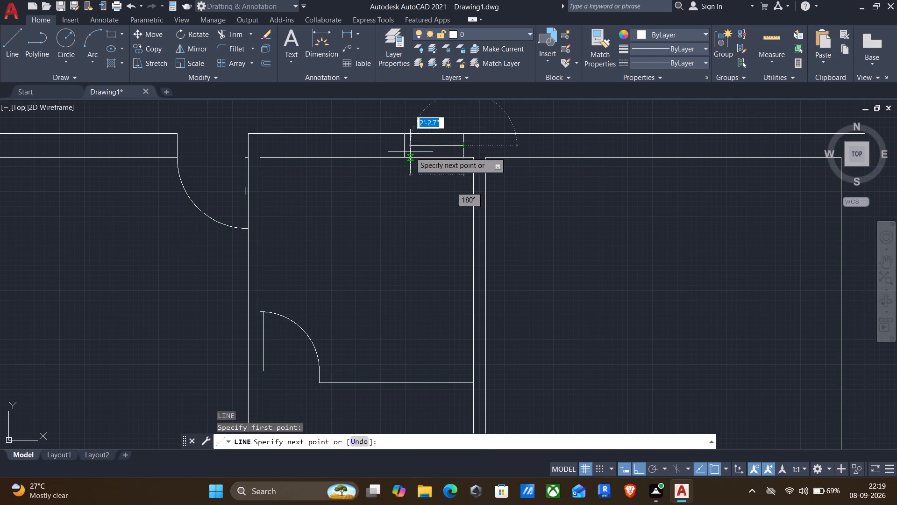
{"action": "left_click", "coordinate": [404, 147]}
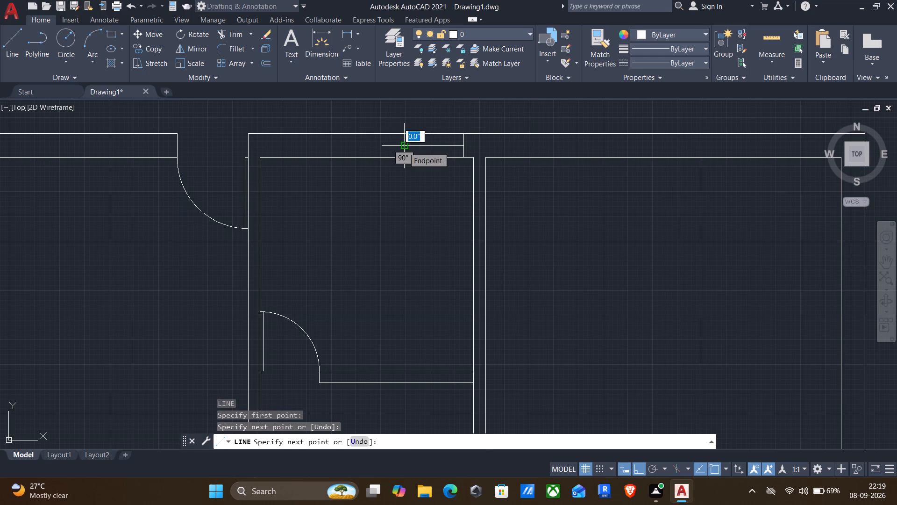
{"action": "key", "text": "Return"}
Offset the 2'6" window's centre line by 2" both upward and downward to form the glazing lines.
{"action": "key", "text": "o"}
{"action": "key", "text": "Return"}
{"action": "left_click", "coordinate": [428, 146]}
{"action": "left_click", "coordinate": [433, 137]}
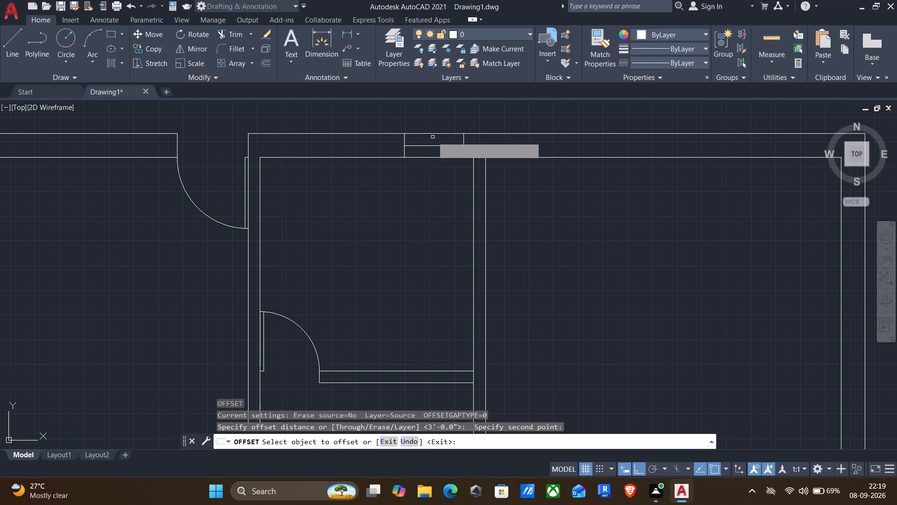
{"action": "left_click", "coordinate": [422, 146]}
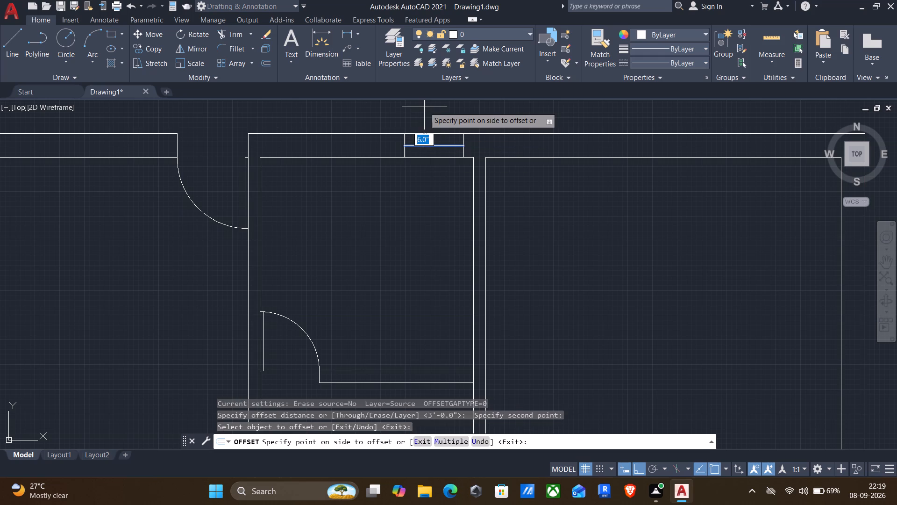
{"action": "type", "text": "2\""}
{"action": "key", "text": "Return"}
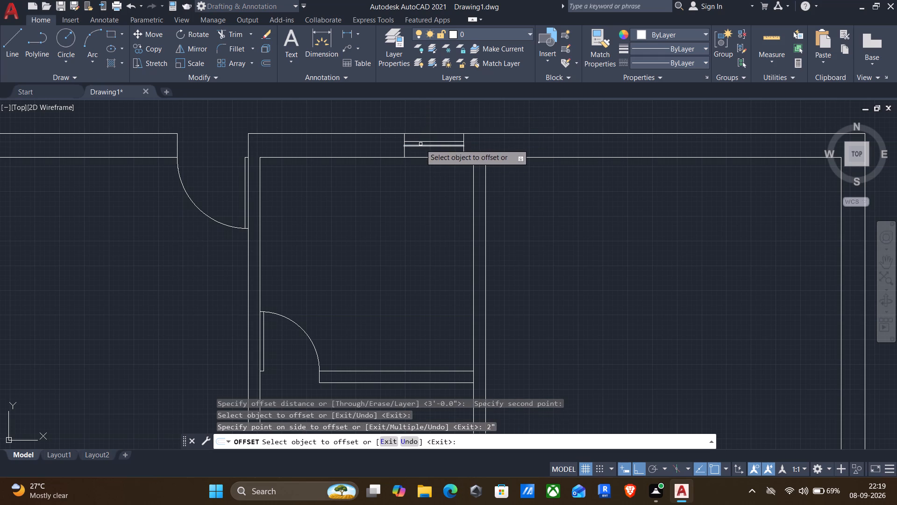
{"action": "left_click", "coordinate": [420, 144]}
{"action": "key", "text": "2"}
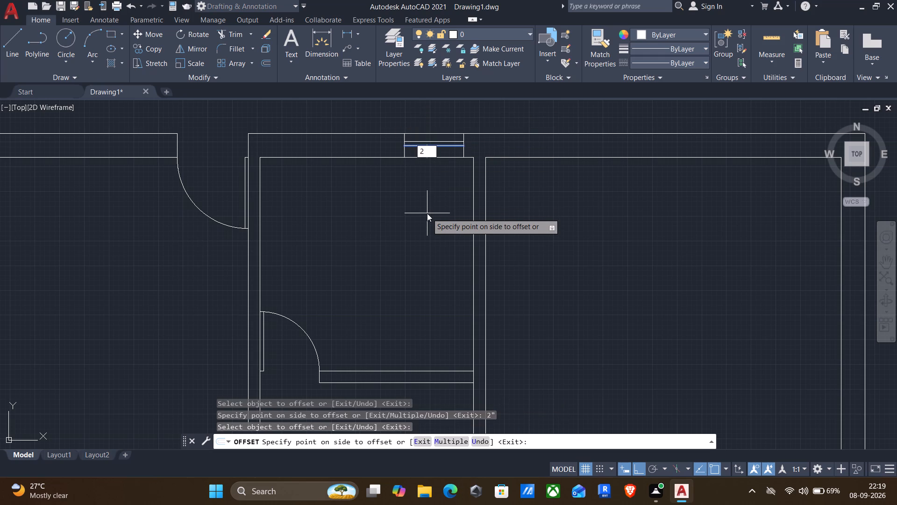
{"action": "key", "text": "shift+quotedbl"}
{"action": "key", "text": "Return"}
{"action": "scroll", "coordinate": [481, 193], "scroll_direction": "down", "scroll_amount": 1}
{"action": "middle_click_drag", "start_coordinate": [523, 198], "coordinate": [500, 204]}
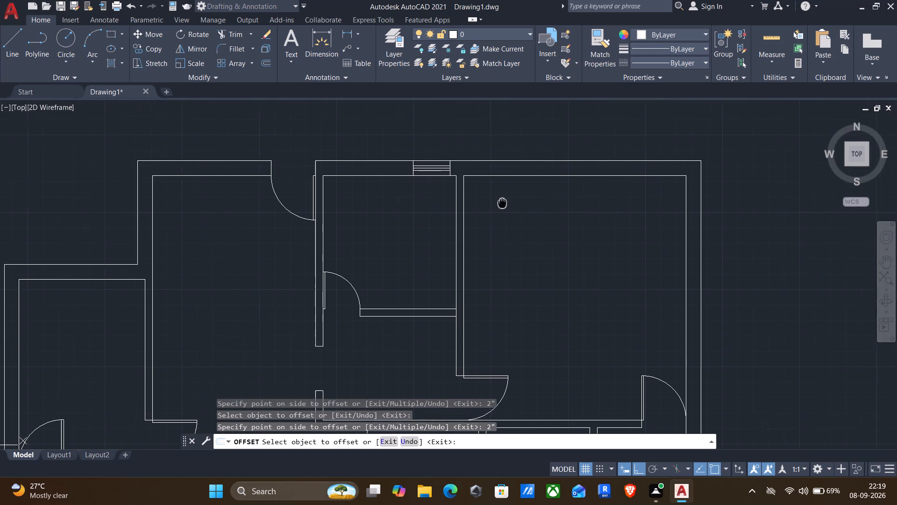
{"action": "middle_click_drag", "start_coordinate": [500, 204], "coordinate": [495, 206]}
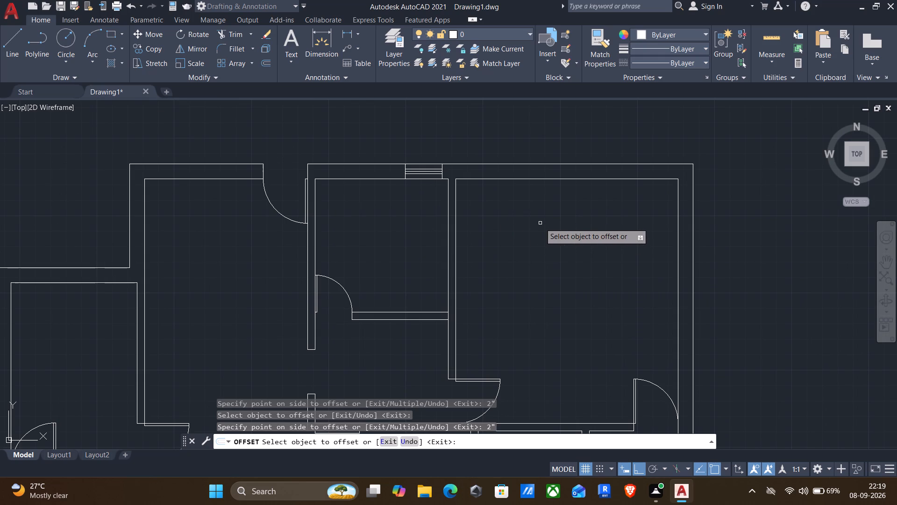
{"action": "key", "text": "Return"}
Draw a 4' wide rectangular window outline across the top exterior wall of the large northeast room.
{"action": "key", "text": "l"}
{"action": "key", "text": "Return"}
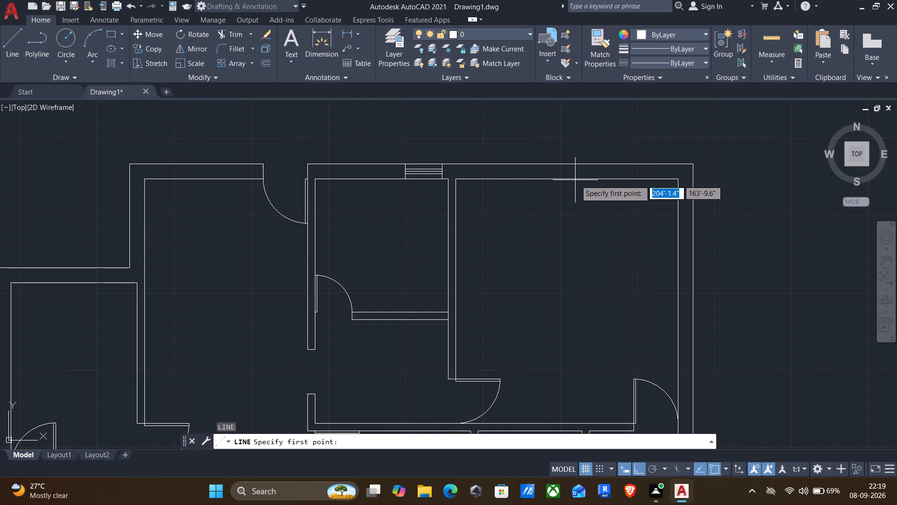
{"action": "left_click", "coordinate": [565, 180]}
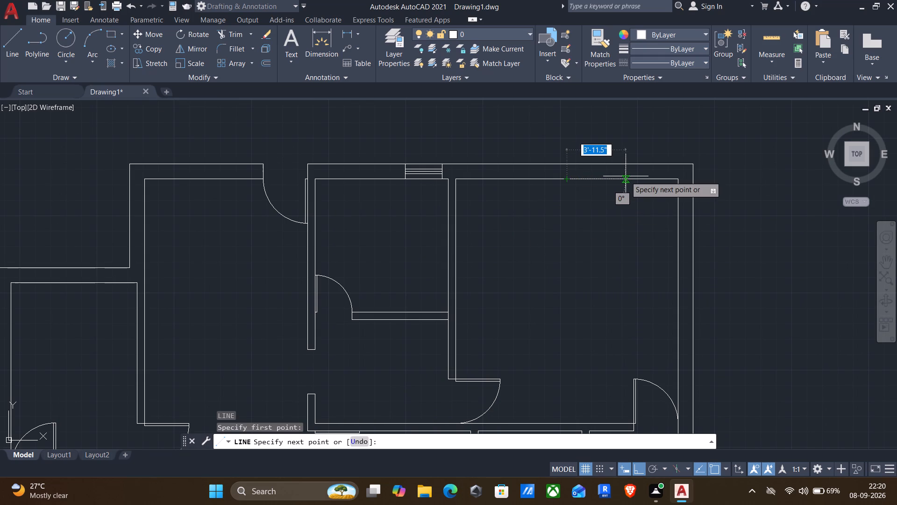
{"action": "type", "text": "4'"}
{"action": "key", "text": "Return"}
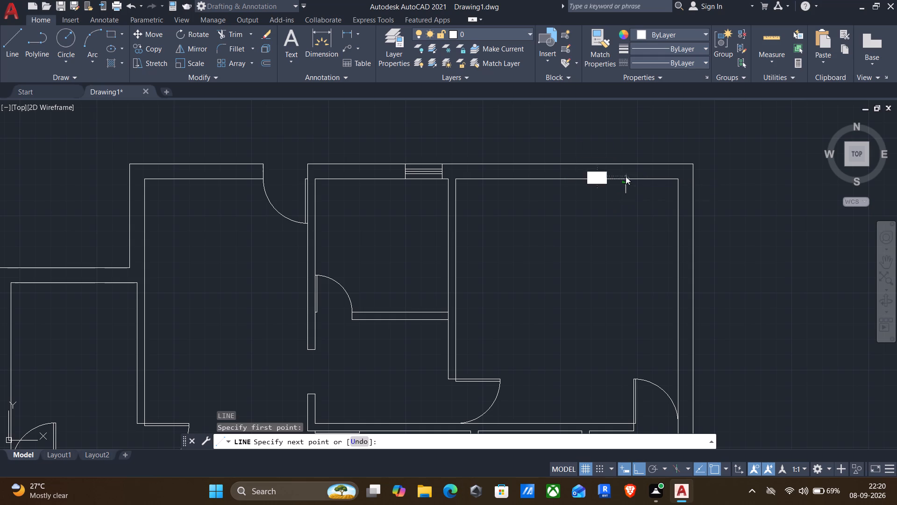
{"action": "left_click", "coordinate": [625, 161]}
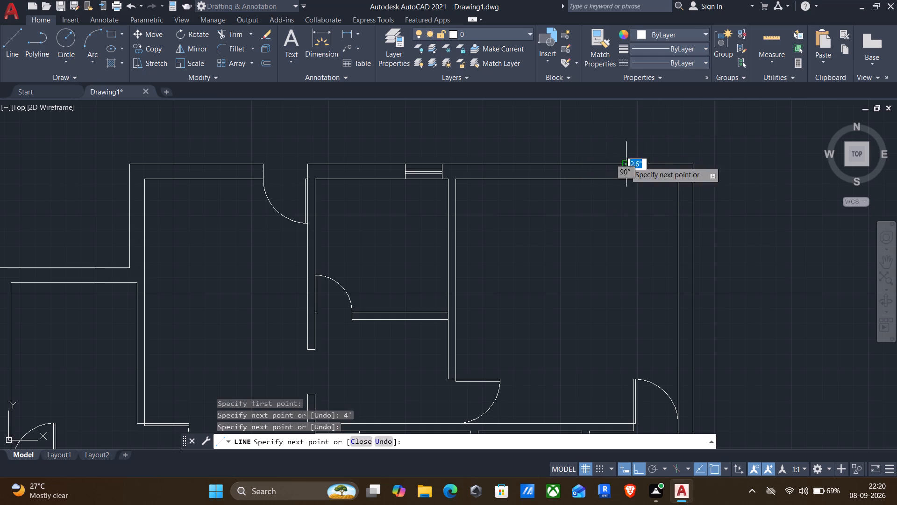
{"action": "type", "text": "4'"}
{"action": "key", "text": "Return"}
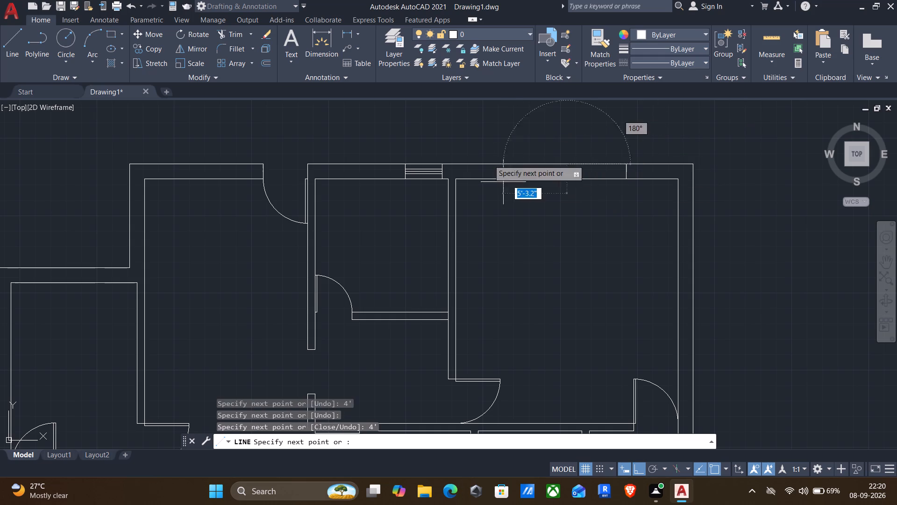
{"action": "left_click", "coordinate": [566, 179]}
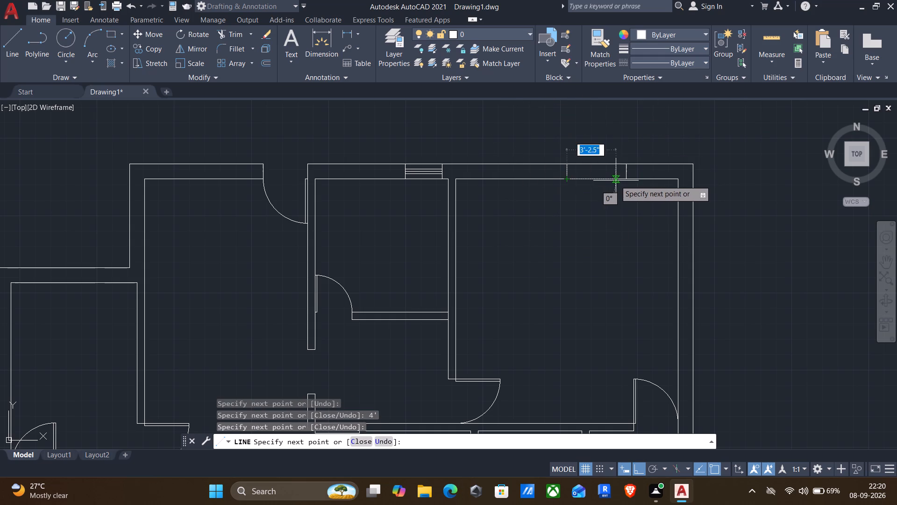
{"action": "key", "text": "Return"}
Draw a horizontal centre line between the side lines of the 4' window in the top exterior wall.
{"action": "key", "text": "l"}
{"action": "key", "text": "Return"}
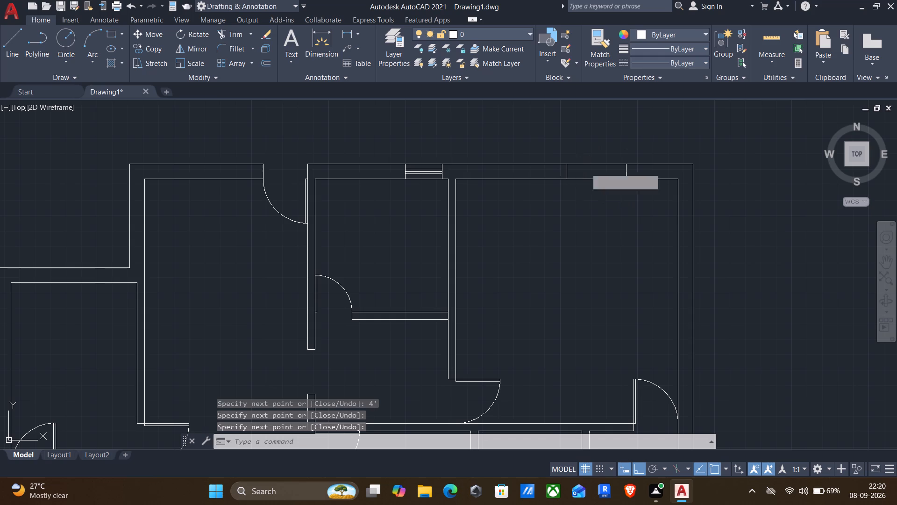
{"action": "left_click", "coordinate": [625, 172]}
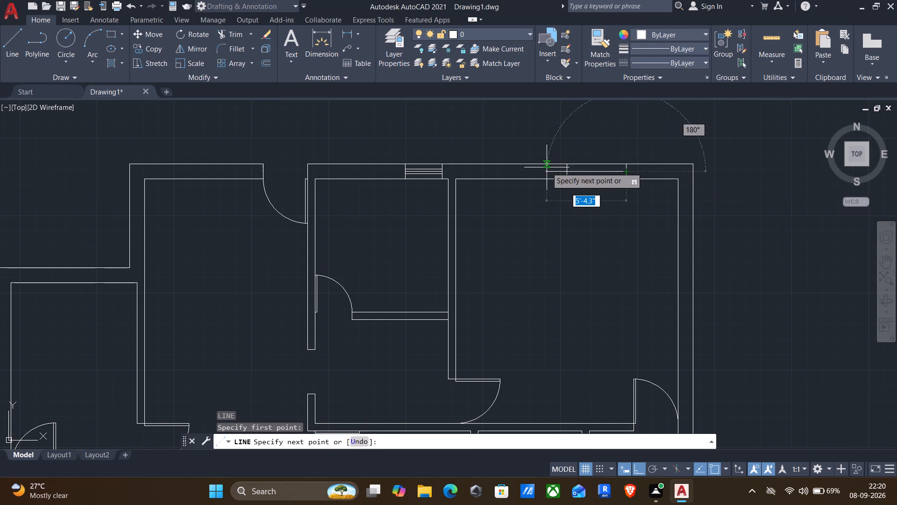
{"action": "left_click", "coordinate": [566, 173]}
{"action": "key", "text": "Return"}
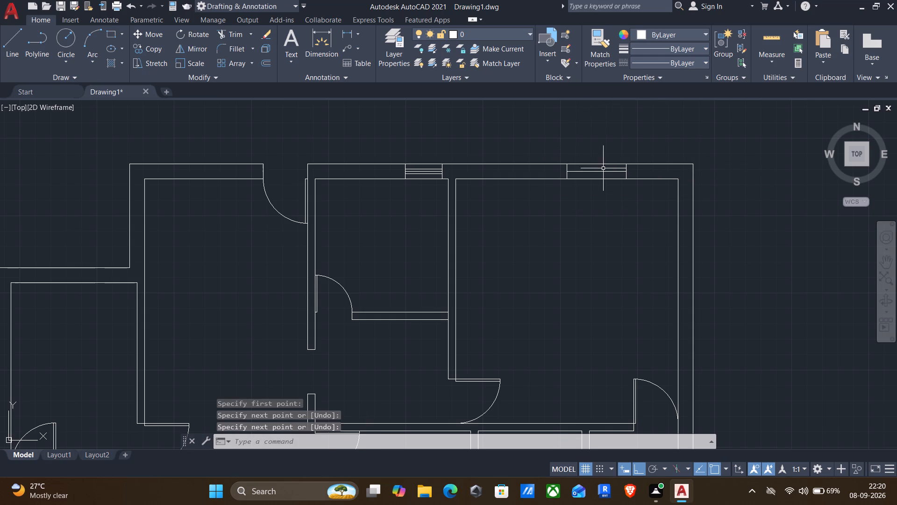
Draw a 4' long, 1' deep window outline across the east exterior wall of the large northeast room.
{"action": "middle_click_drag", "start_coordinate": [607, 201], "coordinate": [597, 173]}
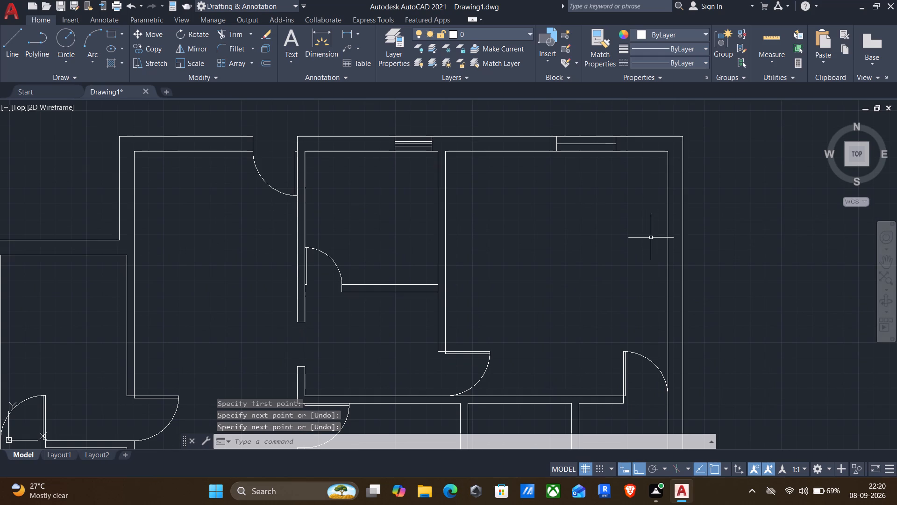
{"action": "key", "text": "Return"}
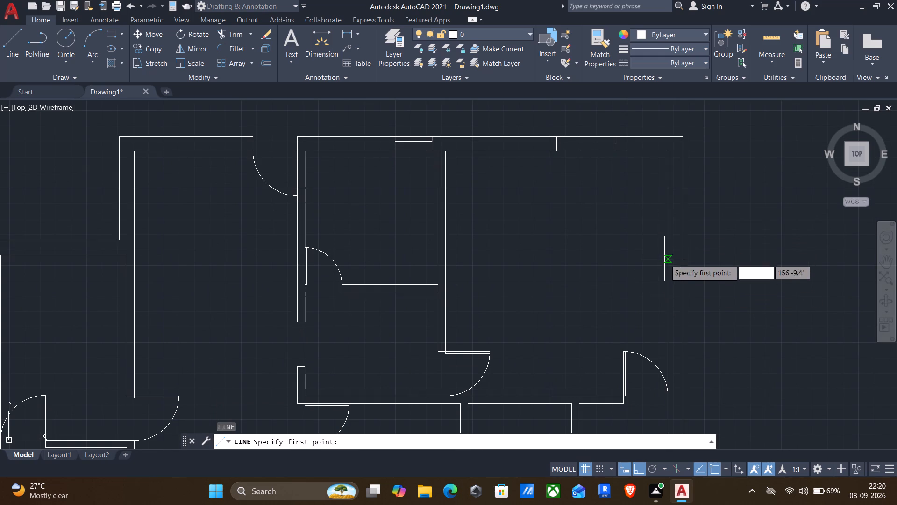
{"action": "scroll", "coordinate": [681, 267], "scroll_direction": "down", "scroll_amount": 1}
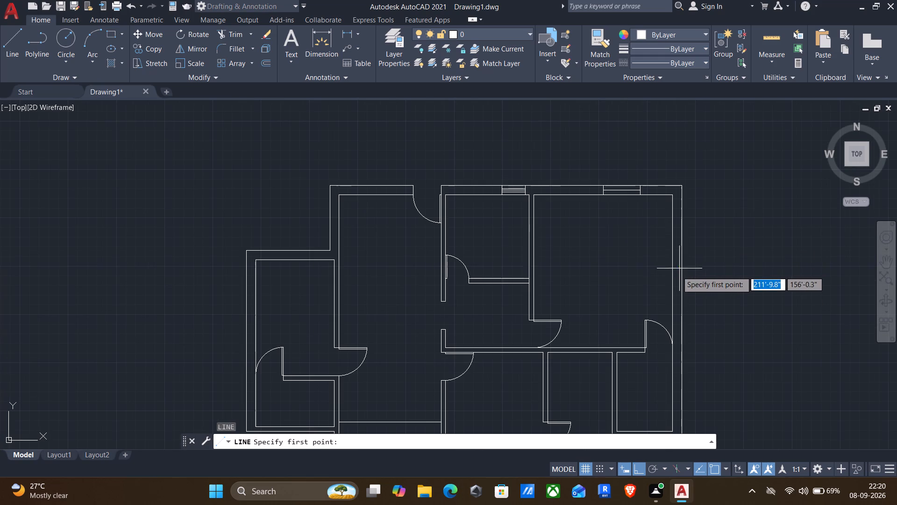
{"action": "left_click", "coordinate": [676, 272]}
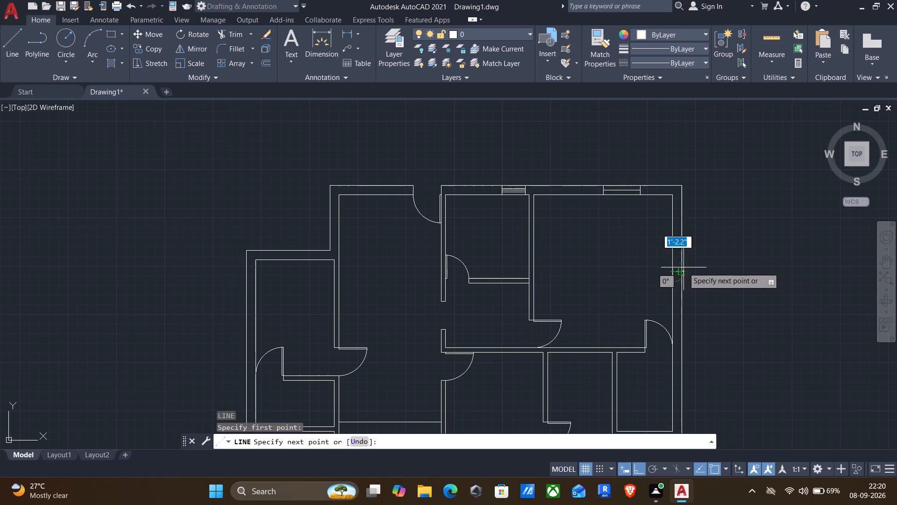
{"action": "left_click", "coordinate": [683, 269]}
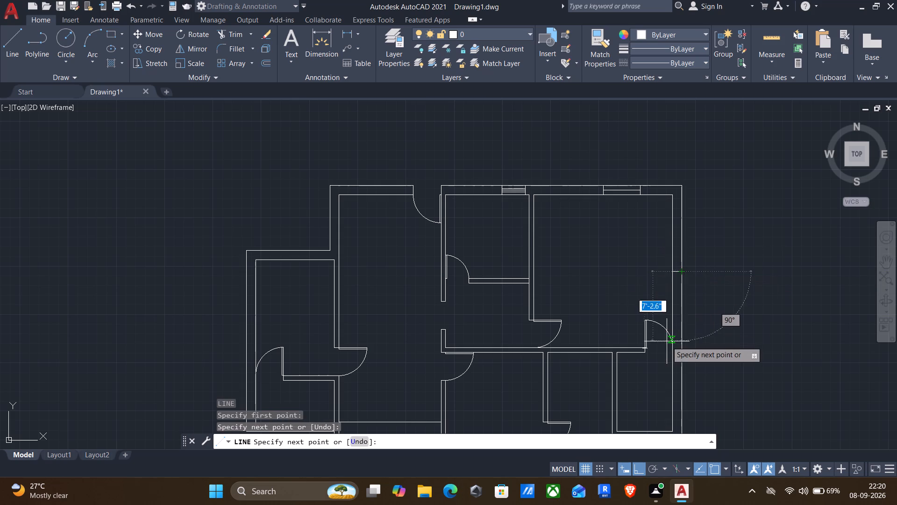
{"action": "type", "text": "4'"}
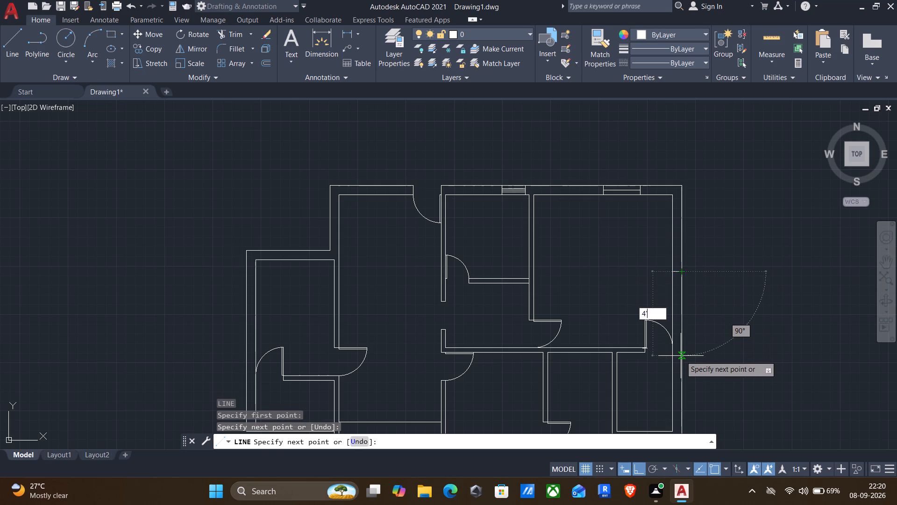
{"action": "key", "text": "Return"}
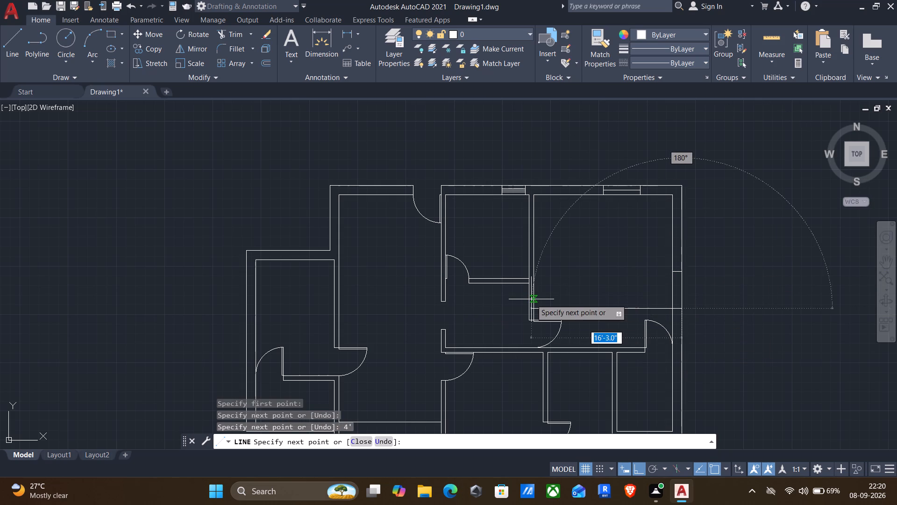
{"action": "key", "text": "1"}
{"action": "key", "text": "apostrophe"}
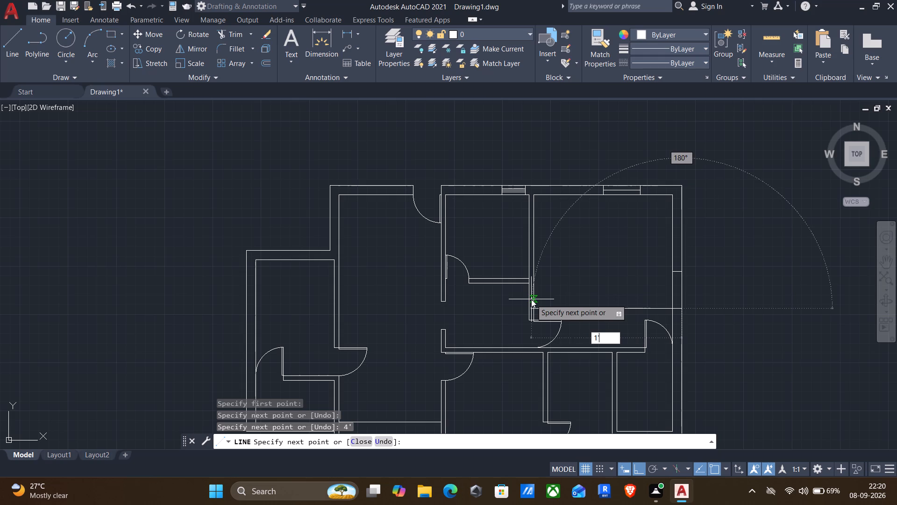
{"action": "key", "text": "Return"}
{"action": "key", "text": "Return"}
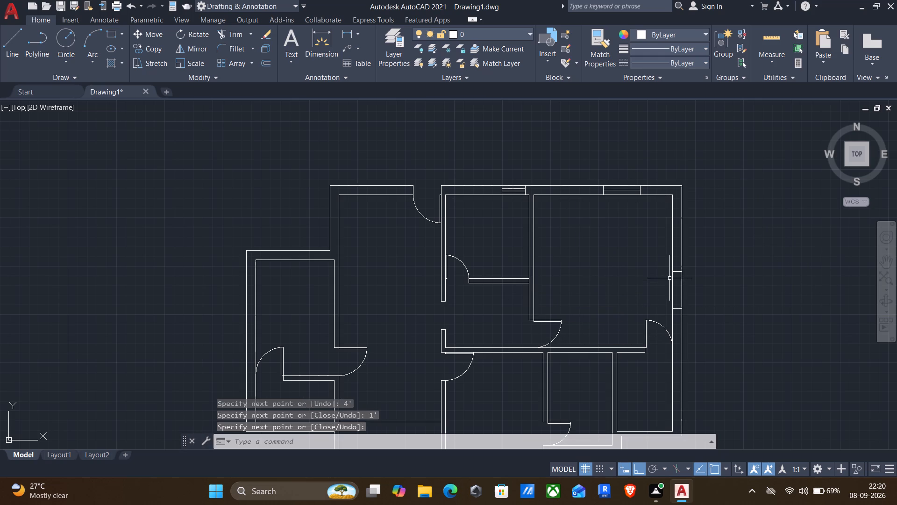
Draw a vertical centre line between the end lines of the 4' window in the east exterior wall.
{"action": "key", "text": "Return"}
{"action": "left_click", "coordinate": [677, 273]}
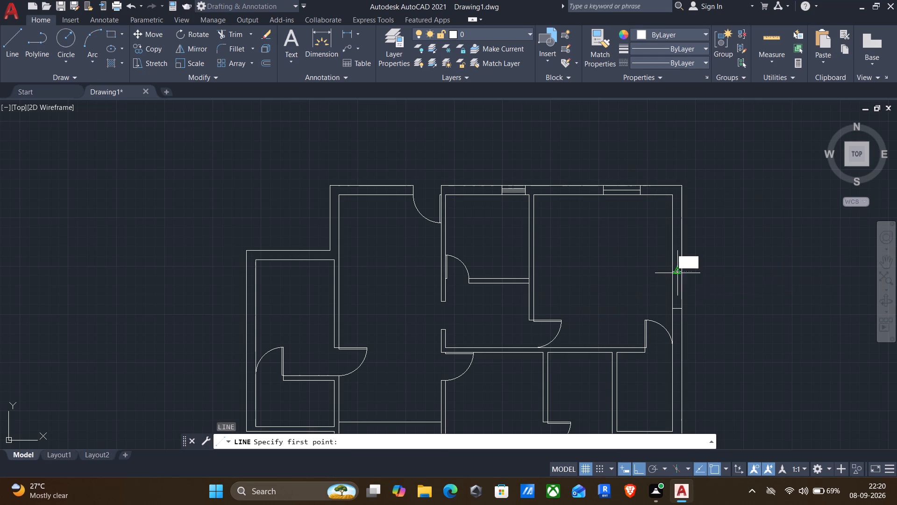
{"action": "left_click", "coordinate": [676, 308]}
{"action": "key", "text": "Return"}
Draw a 2'6" by 1' window outline across the stepped bottom exterior wall of the small room east of the lower bedroom-sized room.
{"action": "middle_click_drag", "start_coordinate": [668, 345], "coordinate": [668, 326]}
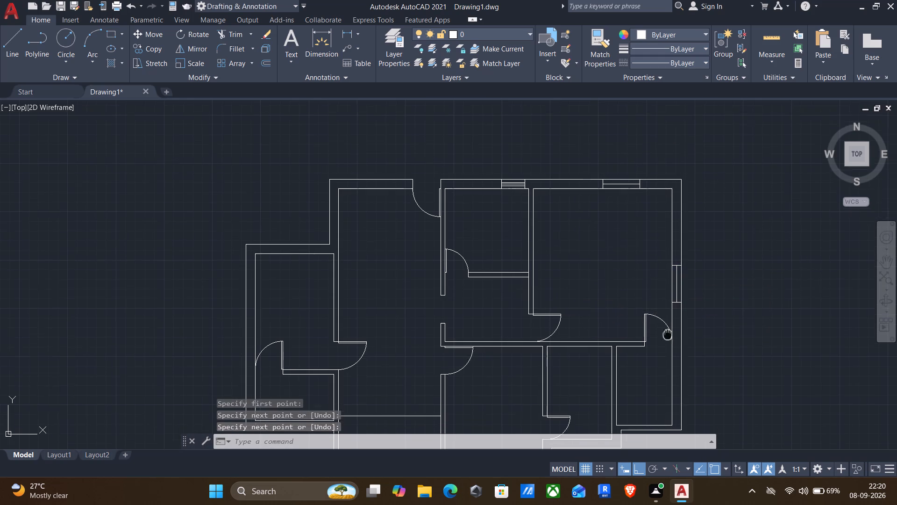
{"action": "middle_click_drag", "start_coordinate": [668, 326], "coordinate": [674, 271]}
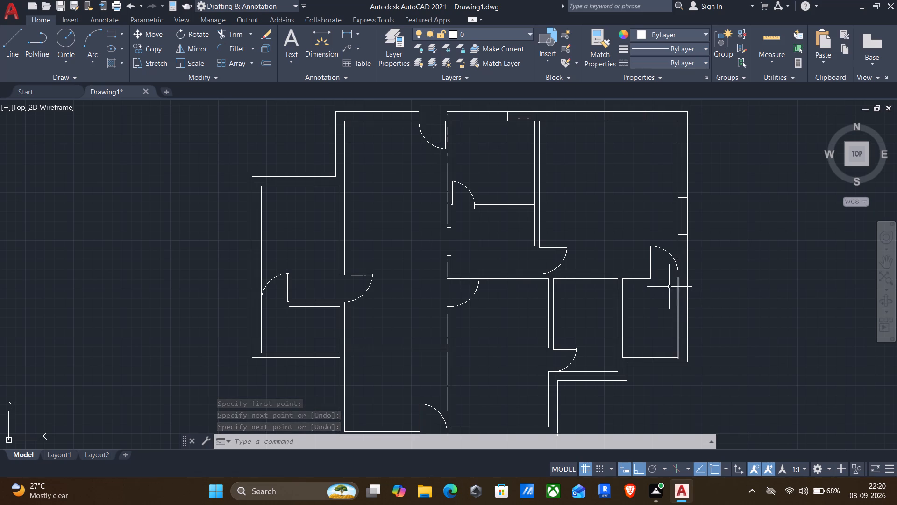
{"action": "key", "text": "Return"}
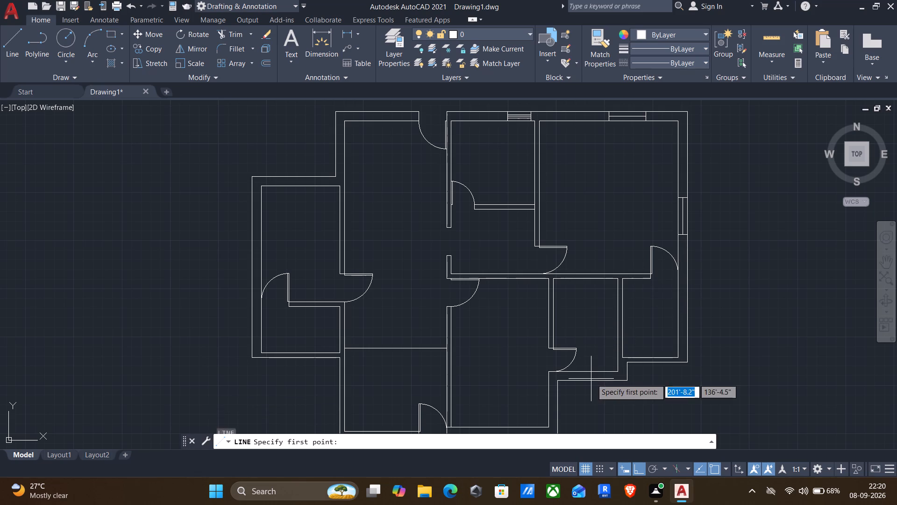
{"action": "left_click", "coordinate": [590, 381]}
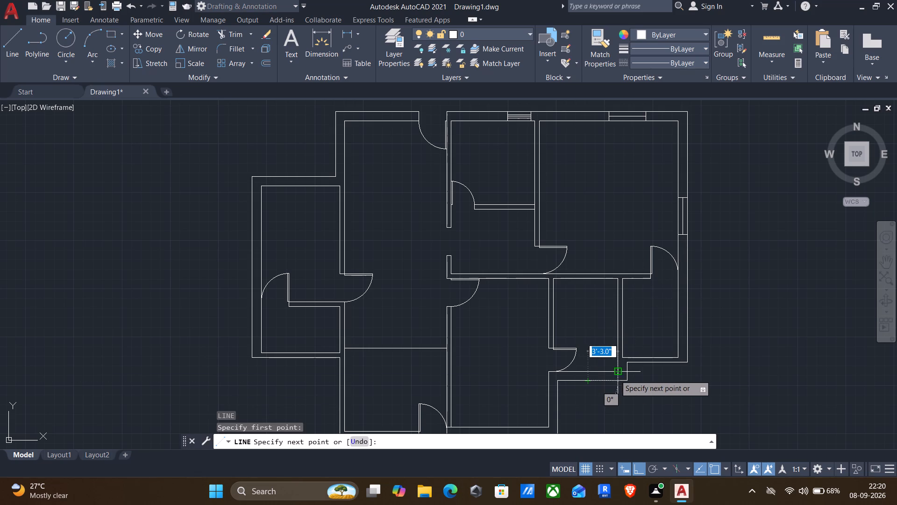
{"action": "type", "text": "2'"}
{"action": "type", "text": "6\""}
{"action": "key", "text": "Return"}
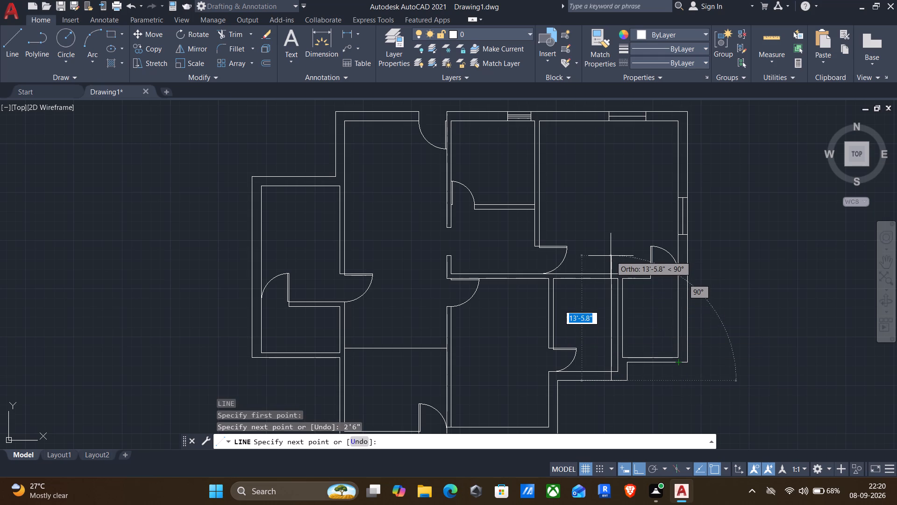
{"action": "key", "text": "1"}
{"action": "key", "text": "apostrophe"}
{"action": "key", "text": "Return"}
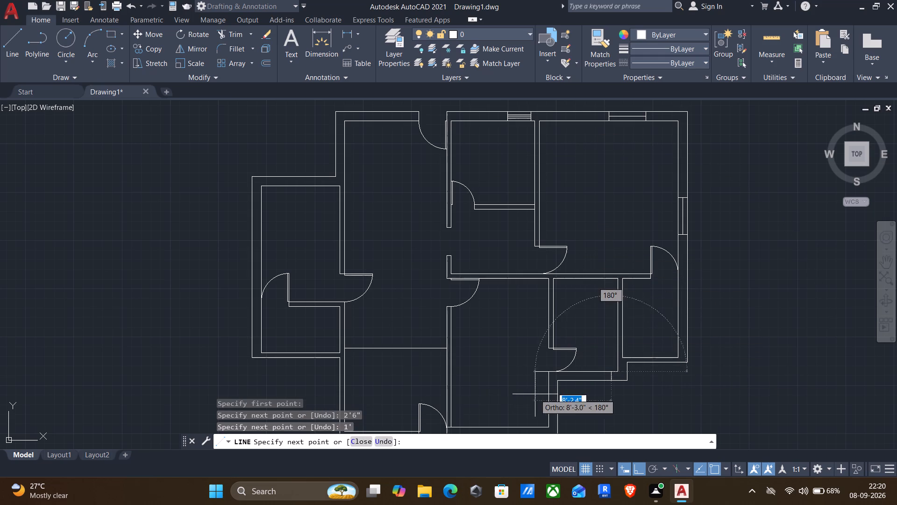
{"action": "type", "text": "2'6\""}
{"action": "key", "text": "Return"}
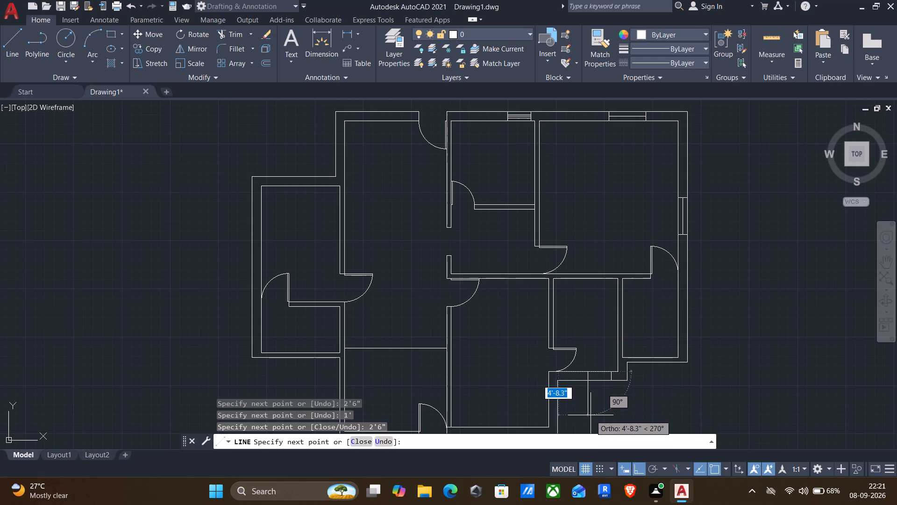
{"action": "type", "text": "1'"}
{"action": "key", "text": "Return"}
{"action": "key", "text": "Return"}
{"action": "scroll", "coordinate": [607, 379], "scroll_direction": "up", "scroll_amount": 1}
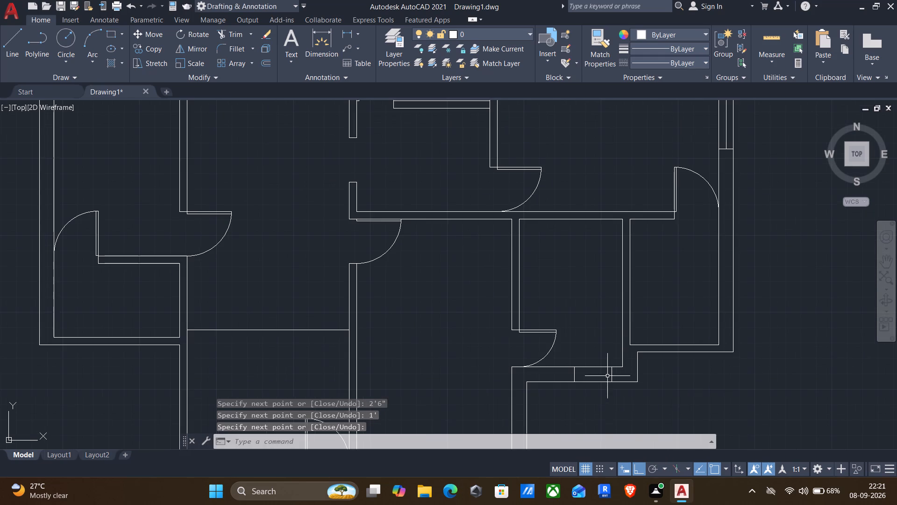
Draw a horizontal centre line between the side lines of the 2'6" window in the stepped bottom exterior wall.
{"action": "key", "text": "Return"}
{"action": "left_click", "coordinate": [612, 371]}
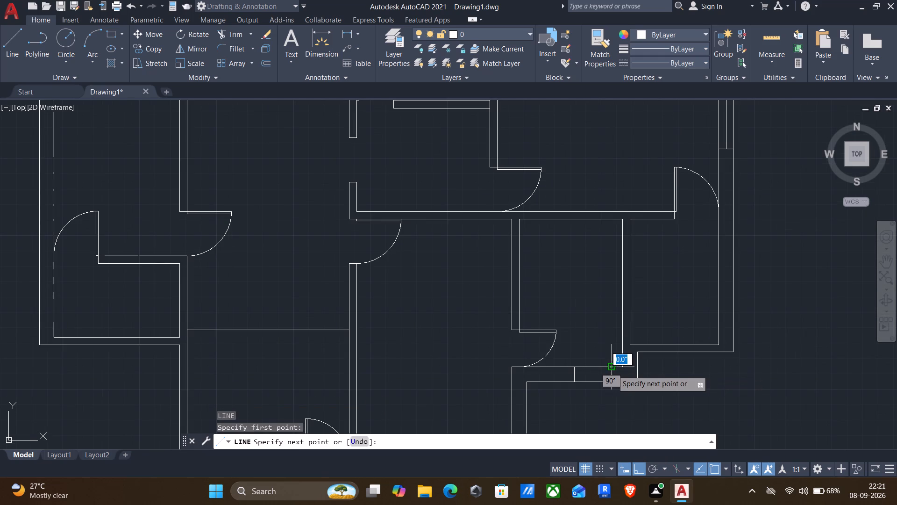
{"action": "key", "text": "Return"}
{"action": "key", "text": "Return"}
{"action": "left_click", "coordinate": [610, 376]}
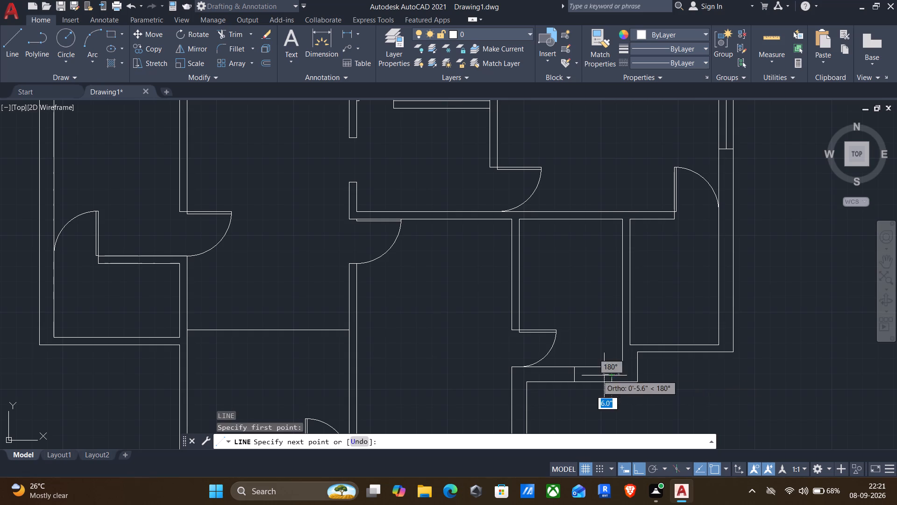
{"action": "left_click", "coordinate": [573, 376]}
{"action": "key", "text": "Return"}
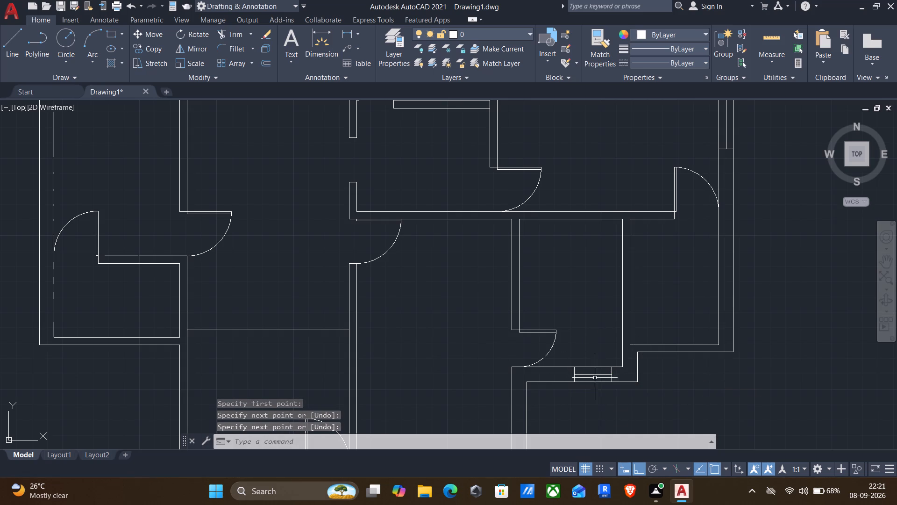
Draw a 2'6" window outline across the lower bedroom-sized room's east exterior wall, with its upper edge 2' above the outer face's midpoint.
{"action": "scroll", "coordinate": [610, 374], "scroll_direction": "down", "scroll_amount": 1}
{"action": "middle_click_drag", "start_coordinate": [554, 391], "coordinate": [573, 341]}
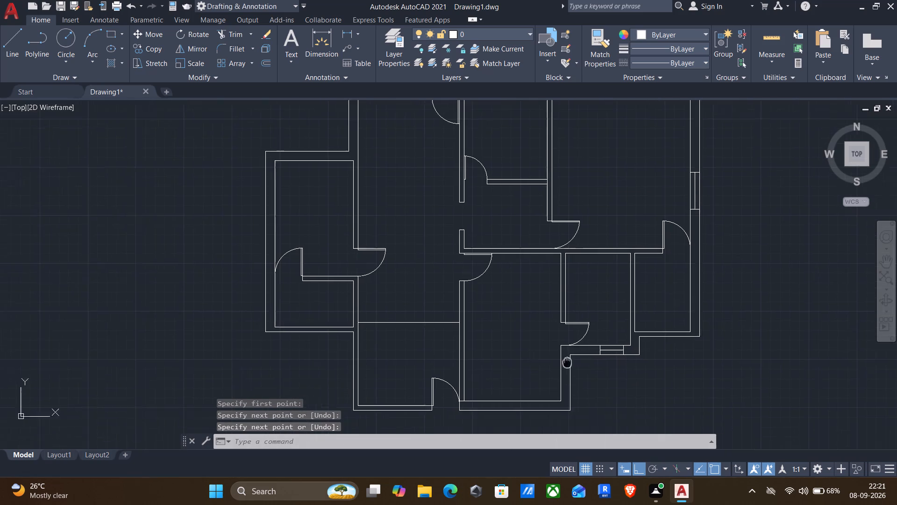
{"action": "middle_click_drag", "start_coordinate": [573, 341], "coordinate": [576, 317]}
{"action": "scroll", "coordinate": [575, 326], "scroll_direction": "up", "scroll_amount": 1}
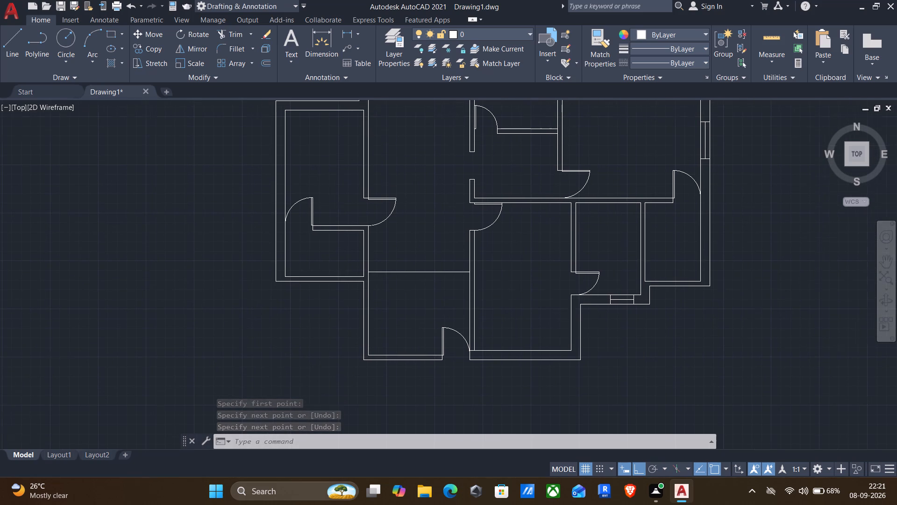
{"action": "scroll", "coordinate": [575, 326], "scroll_direction": "up", "scroll_amount": 1}
{"action": "key", "text": "l"}
{"action": "key", "text": "Return"}
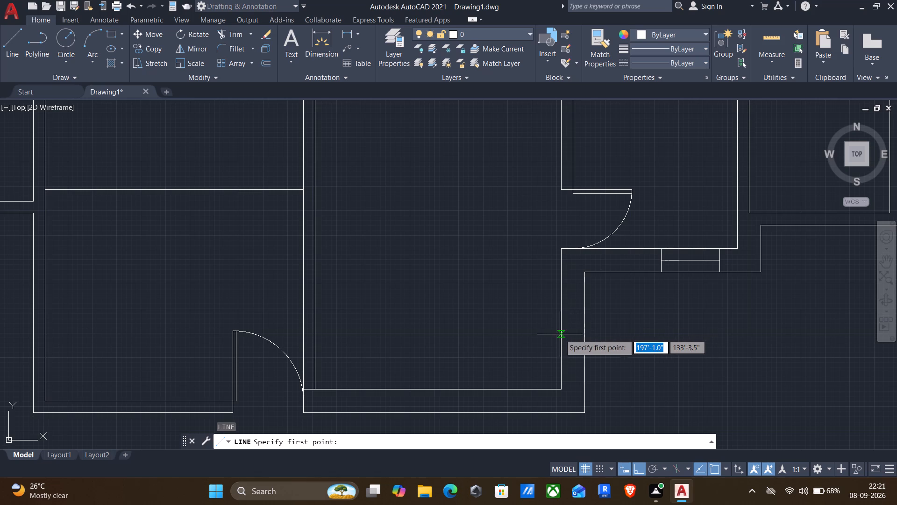
{"action": "left_click", "coordinate": [584, 334]}
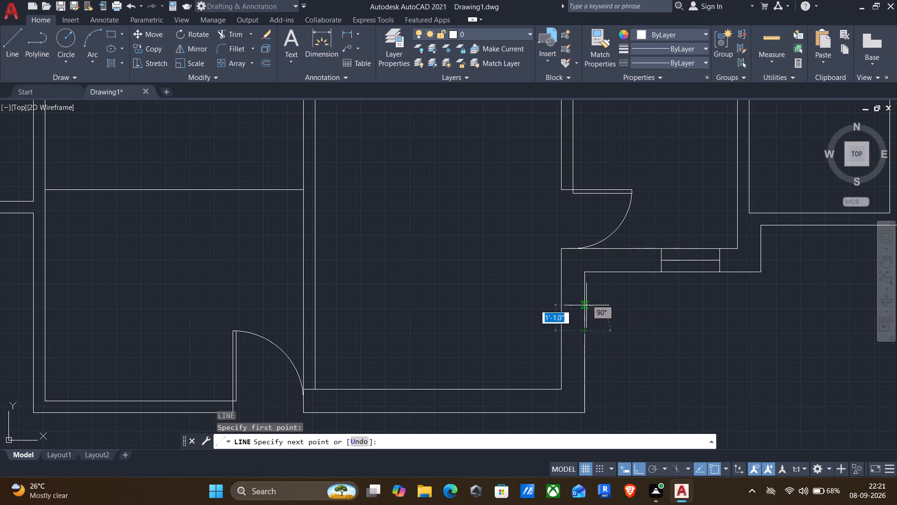
{"action": "type", "text": "2'"}
{"action": "key", "text": "Return"}
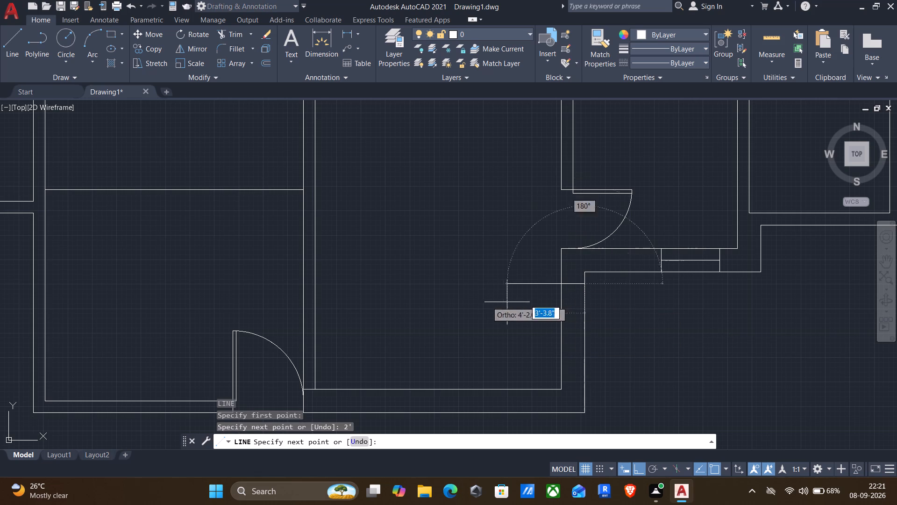
{"action": "left_click", "coordinate": [562, 288]}
{"action": "type", "text": "2'6\""}
{"action": "key", "text": "Return"}
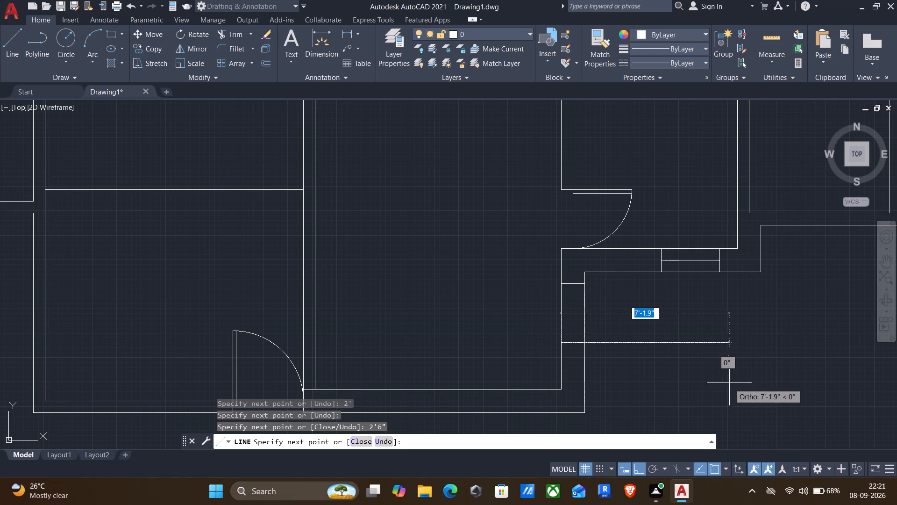
{"action": "left_click", "coordinate": [588, 344]}
{"action": "key", "text": "Return"}
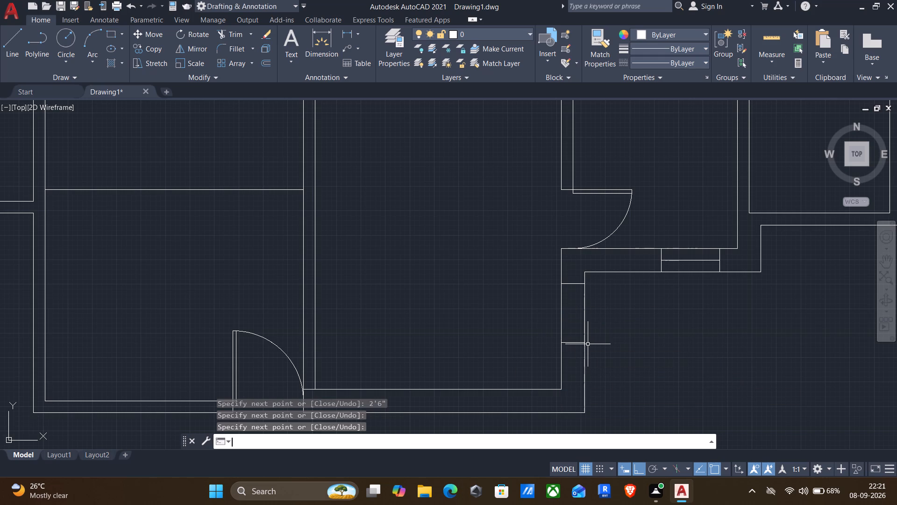
Draw a vertical centre line between the end lines of the 2'6" window in the lower room's east exterior wall.
{"action": "key", "text": "Return"}
{"action": "left_click", "coordinate": [573, 283]}
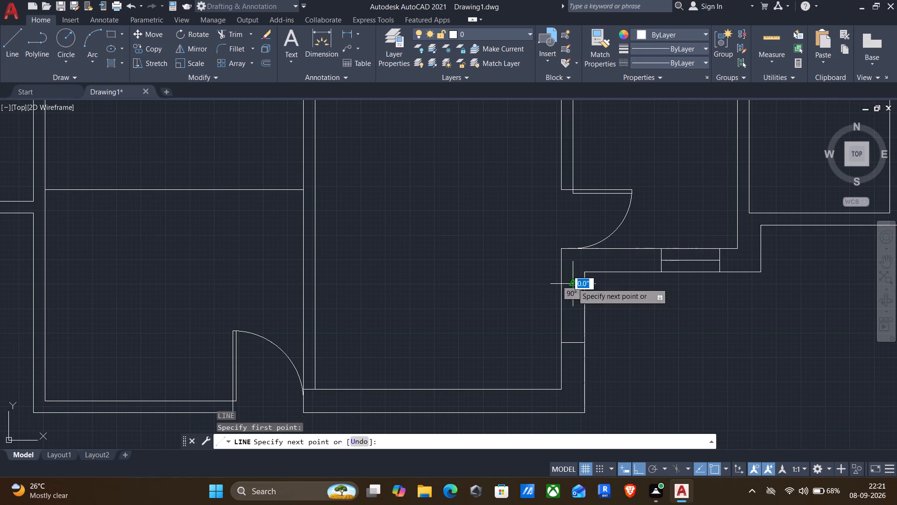
{"action": "left_click", "coordinate": [575, 343]}
{"action": "key", "text": "Return"}
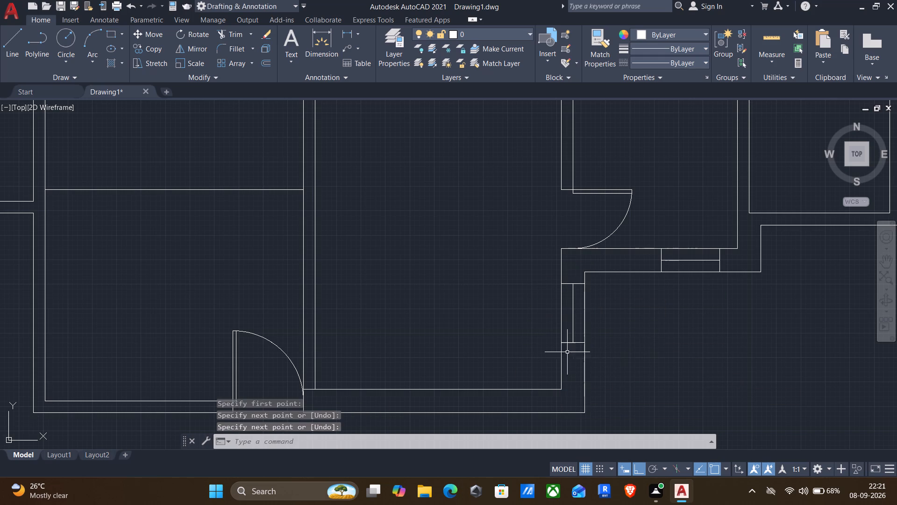
Draw a 4' window outline across the lower bedroom-sized room's bottom exterior wall, extending 2' to each side of the outer face's midpoint.
{"action": "scroll", "coordinate": [530, 340], "scroll_direction": "down", "scroll_amount": 1}
{"action": "middle_click_drag", "start_coordinate": [530, 342], "coordinate": [601, 275]}
{"action": "key", "text": "Return"}
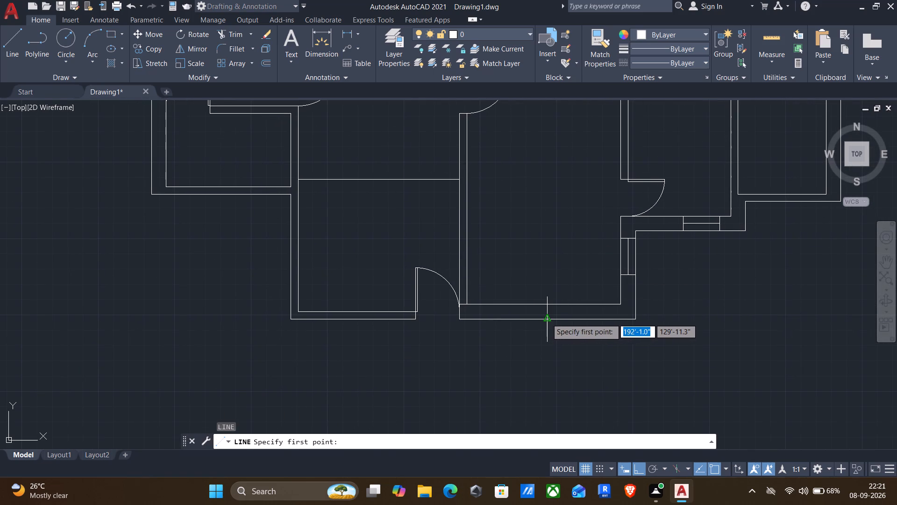
{"action": "left_click", "coordinate": [547, 318]}
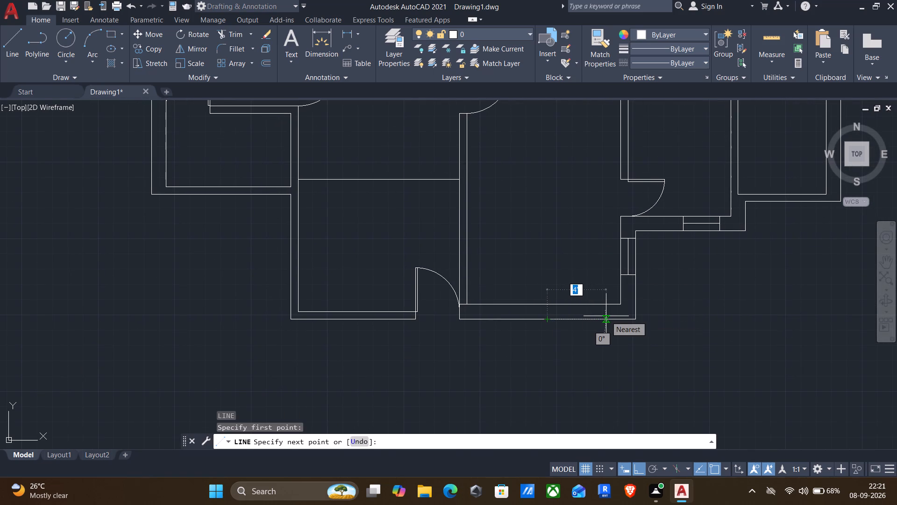
{"action": "key", "text": "2"}
{"action": "key", "text": "apostrophe"}
{"action": "key", "text": "Return"}
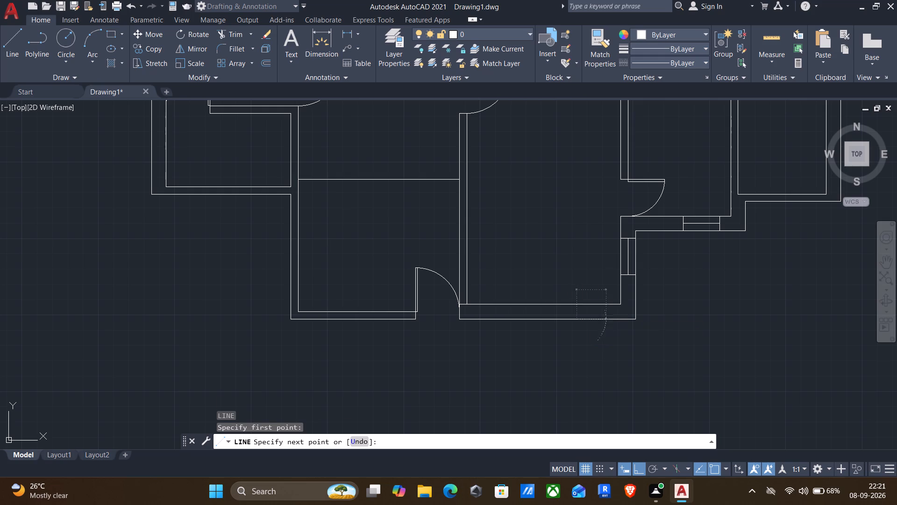
{"action": "left_click", "coordinate": [576, 301]}
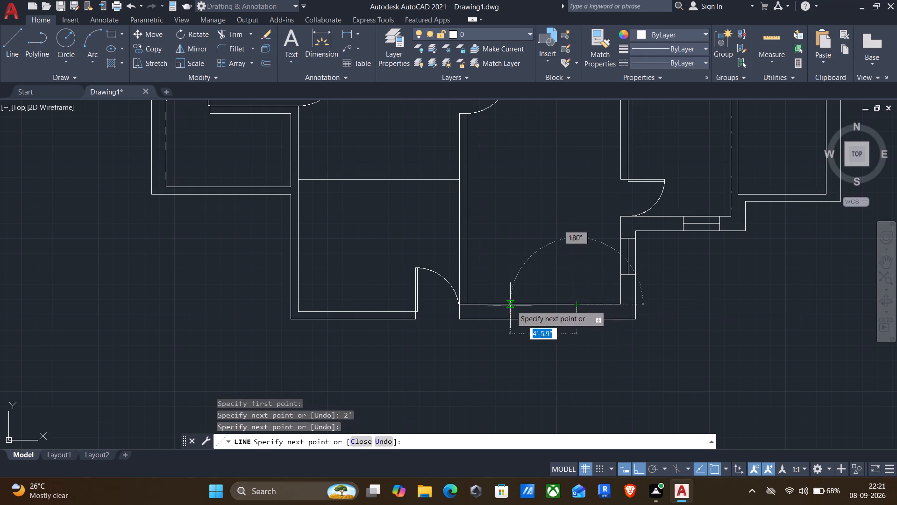
{"action": "type", "text": "4'"}
{"action": "key", "text": "Return"}
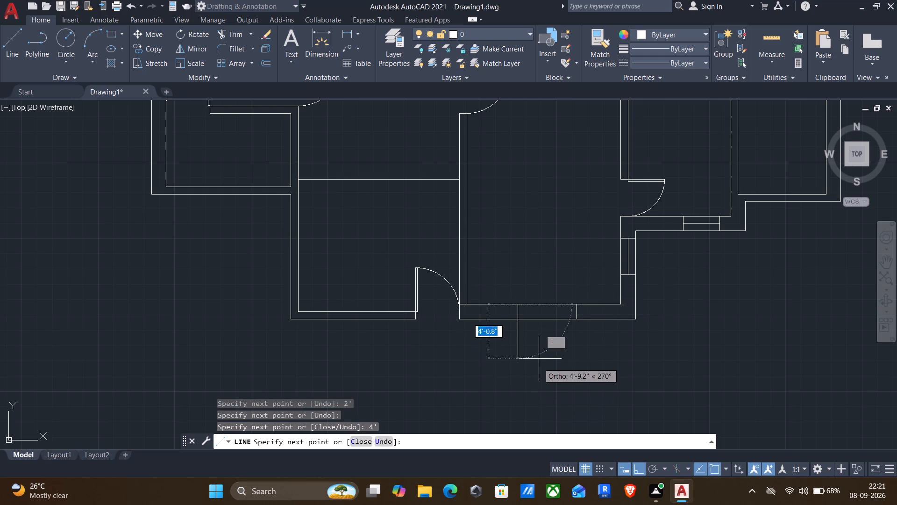
{"action": "left_click", "coordinate": [518, 323]}
{"action": "key", "text": "Return"}
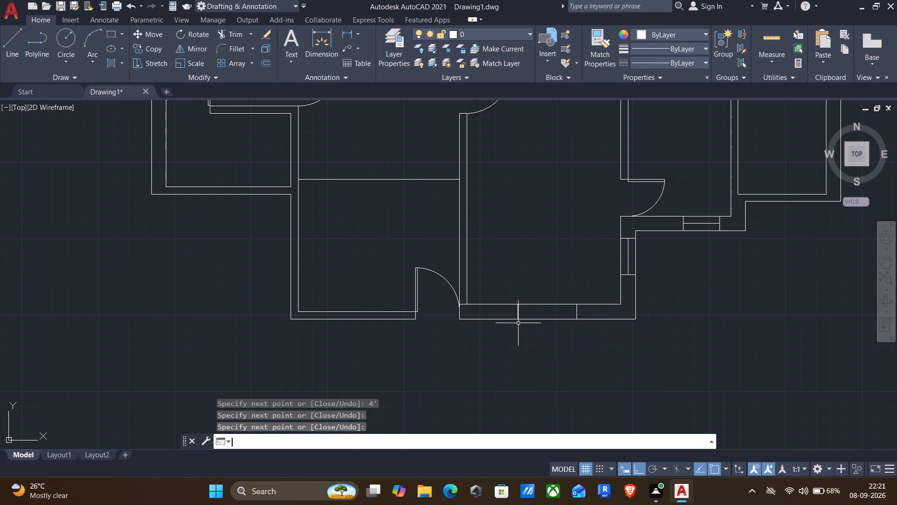
Draw a horizontal line near mid-depth between the side lines of the 4' window in the bottom exterior wall.
{"action": "key", "text": "Return"}
{"action": "scroll", "coordinate": [577, 316], "scroll_direction": "up", "scroll_amount": 2}
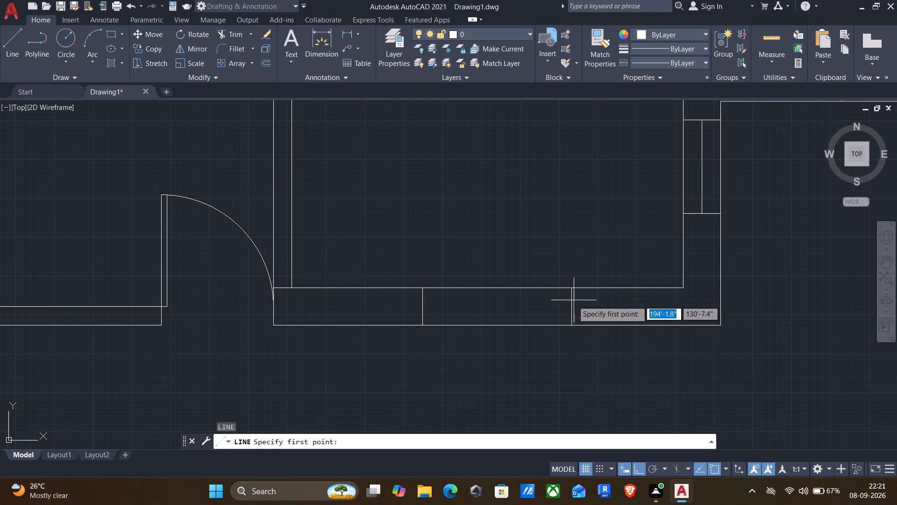
{"action": "left_click", "coordinate": [571, 303]}
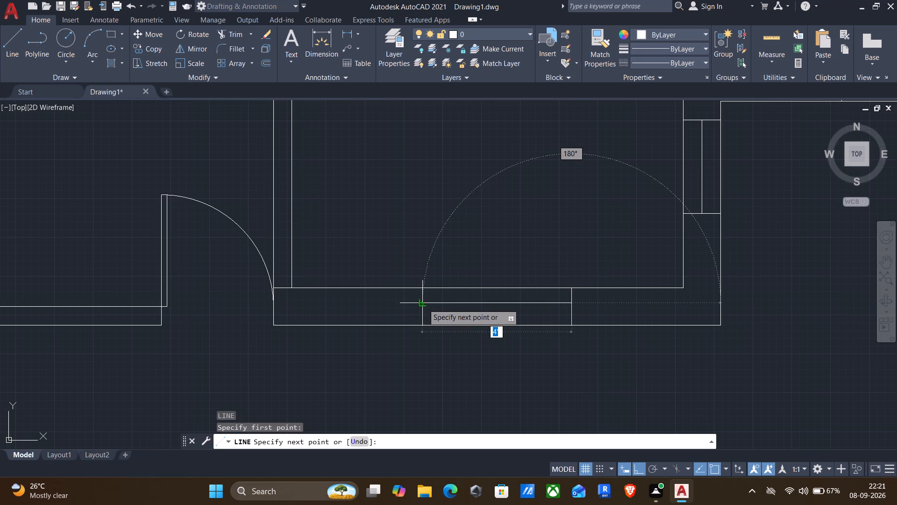
{"action": "left_click", "coordinate": [423, 304]}
{"action": "key", "text": "Return"}
Offset the middle line of the 4' bottom-wall window 2" towards the outside of the building.
{"action": "key", "text": "o"}
{"action": "key", "text": "Return"}
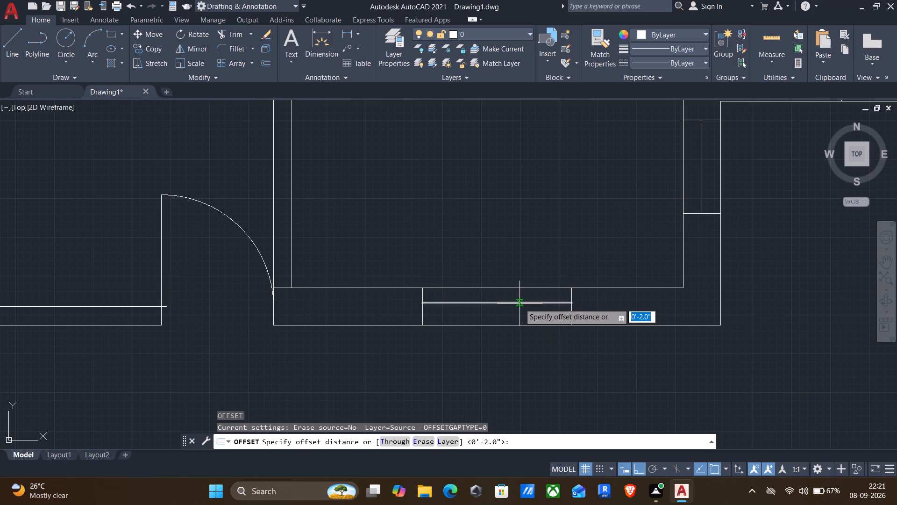
{"action": "left_click", "coordinate": [519, 303]}
{"action": "left_click", "coordinate": [513, 321]}
{"action": "left_click", "coordinate": [513, 303]}
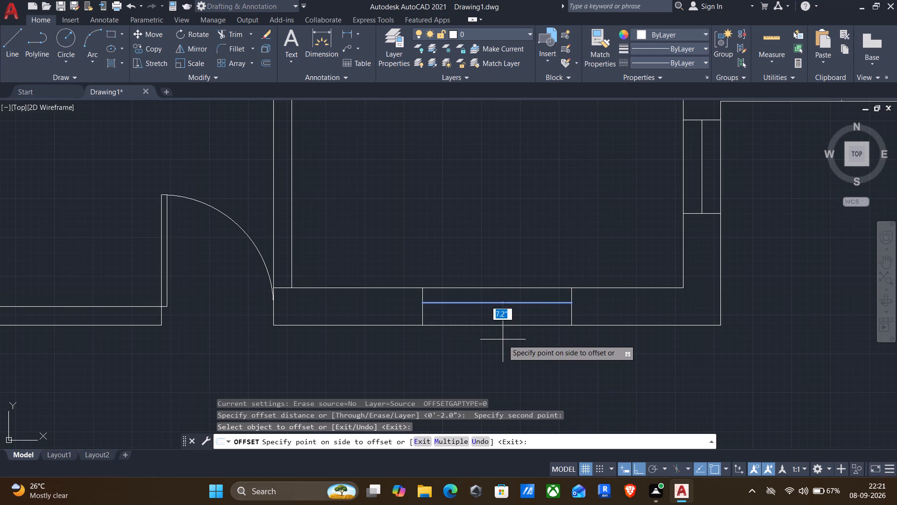
{"action": "type", "text": "2\""}
{"action": "key", "text": "Return"}
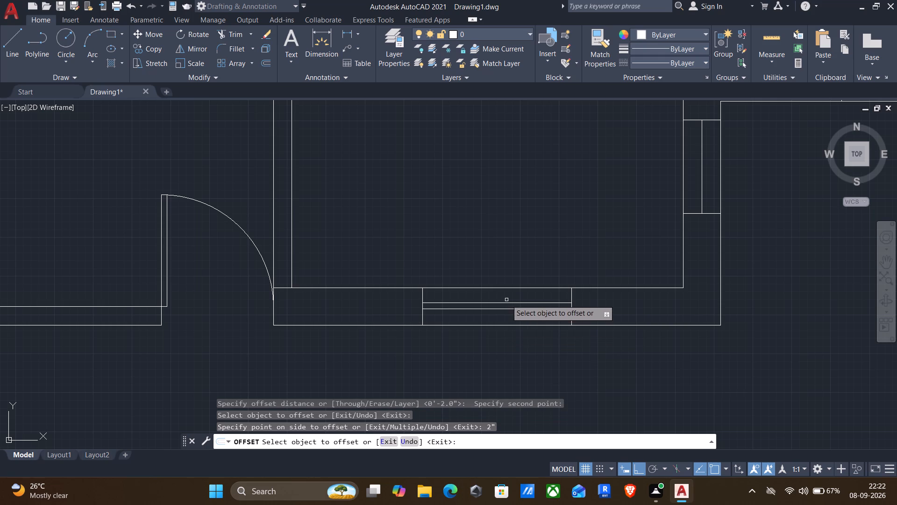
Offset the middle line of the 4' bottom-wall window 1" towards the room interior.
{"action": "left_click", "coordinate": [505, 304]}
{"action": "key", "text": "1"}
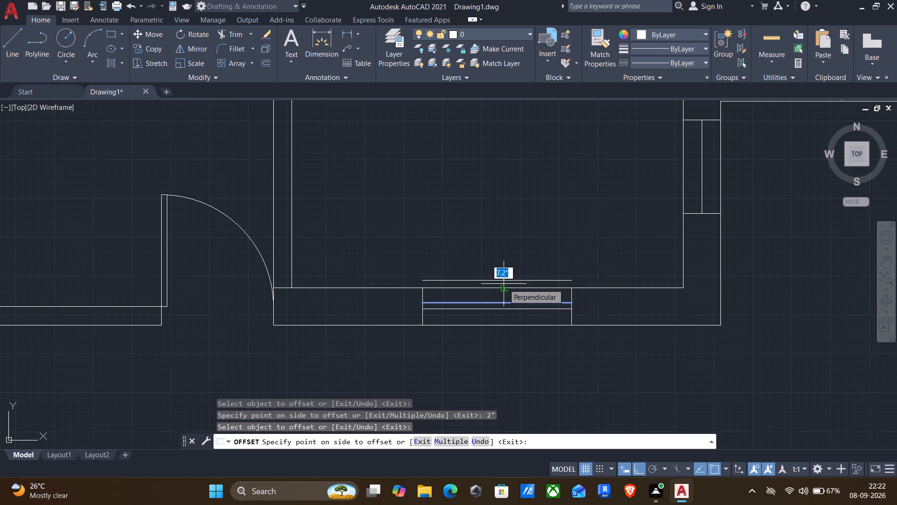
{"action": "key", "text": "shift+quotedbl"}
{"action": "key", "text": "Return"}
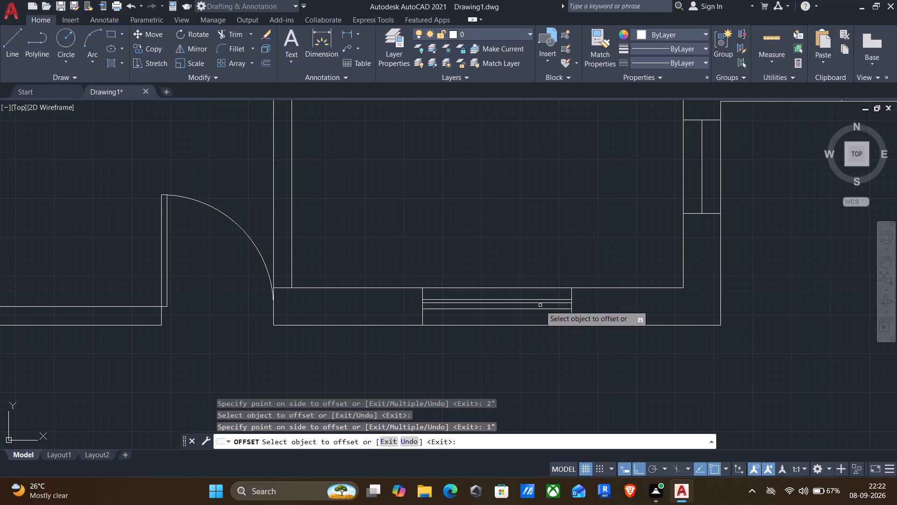
Offset the middle line of the 4' bottom-wall window 2" towards the room interior.
{"action": "left_click", "coordinate": [532, 304]}
{"action": "type", "text": "2\""}
{"action": "key", "text": "Return"}
{"action": "scroll", "coordinate": [525, 303], "scroll_direction": "up", "scroll_amount": 3}
{"action": "key", "text": "Escape"}
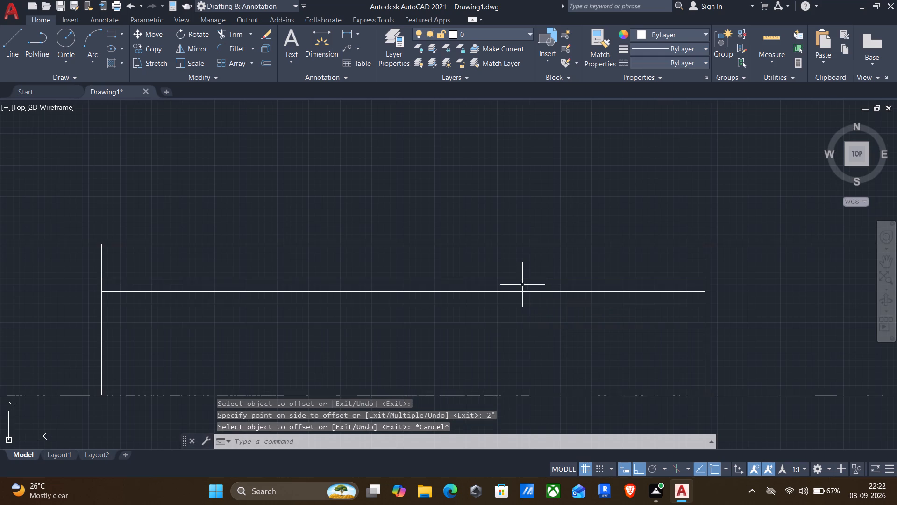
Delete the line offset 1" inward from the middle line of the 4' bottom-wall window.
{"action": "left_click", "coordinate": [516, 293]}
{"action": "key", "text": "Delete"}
Offset the vertical centre line of the lower room's 2'6" east-wall window 2" to both sides.
{"action": "scroll", "coordinate": [517, 305], "scroll_direction": "down", "scroll_amount": 1}
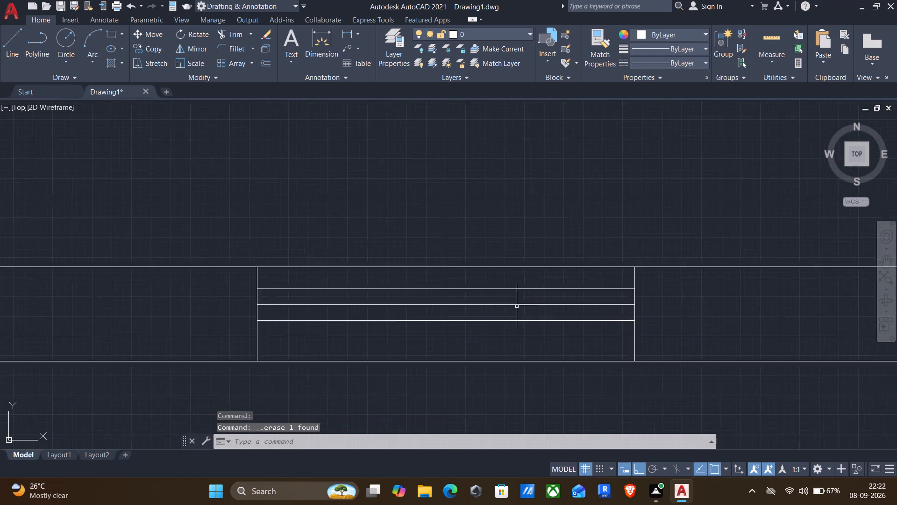
{"action": "scroll", "coordinate": [517, 306], "scroll_direction": "down", "scroll_amount": 1}
{"action": "scroll", "coordinate": [652, 313], "scroll_direction": "down", "scroll_amount": 1}
{"action": "middle_click_drag", "start_coordinate": [755, 215], "coordinate": [676, 306]}
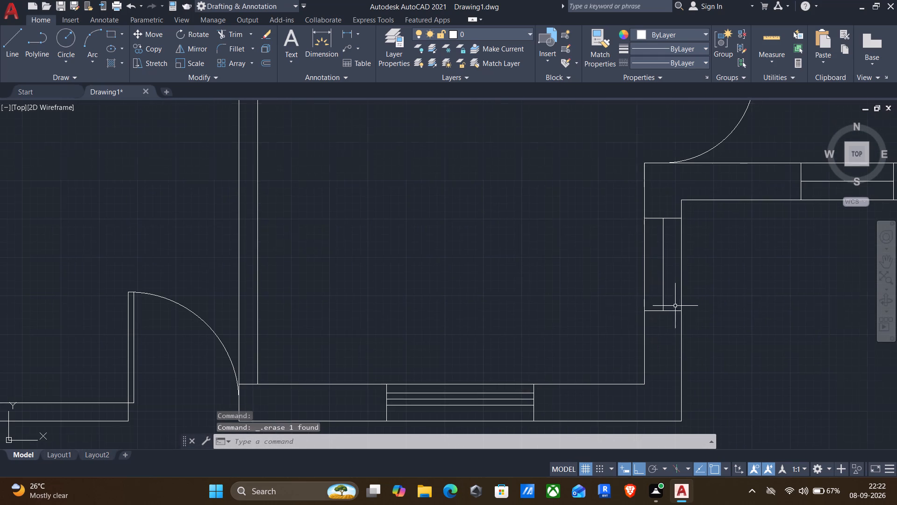
{"action": "key", "text": "o"}
{"action": "key", "text": "Return"}
{"action": "left_click", "coordinate": [665, 269]}
{"action": "left_click", "coordinate": [676, 262]}
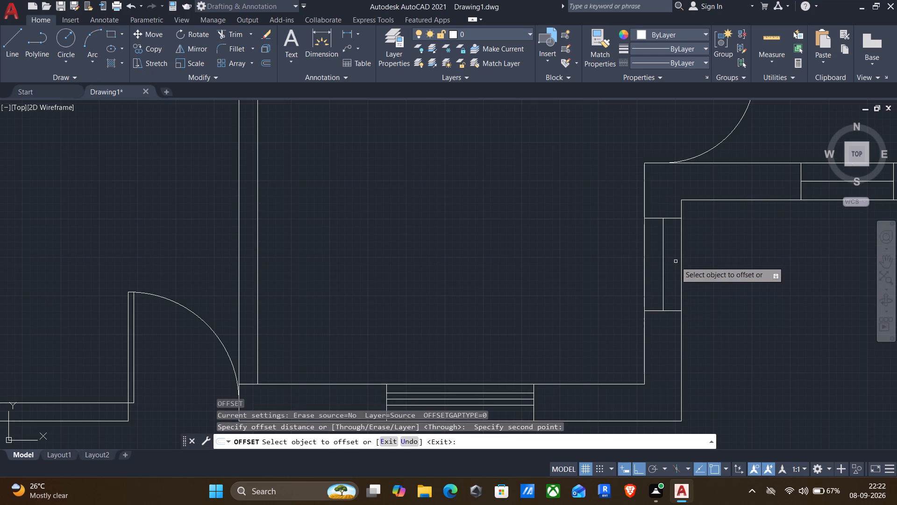
{"action": "left_click", "coordinate": [663, 270]}
{"action": "key", "text": "2"}
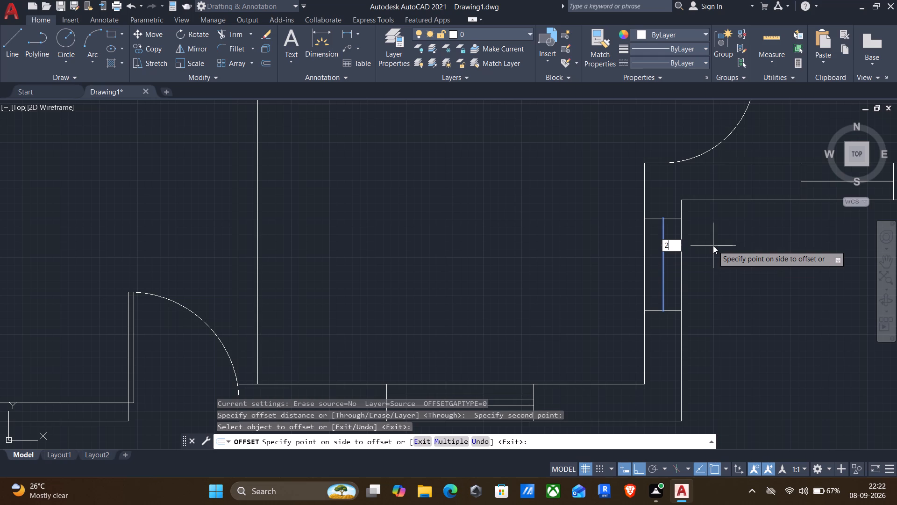
{"action": "key", "text": "shift+quotedbl"}
{"action": "key", "text": "Return"}
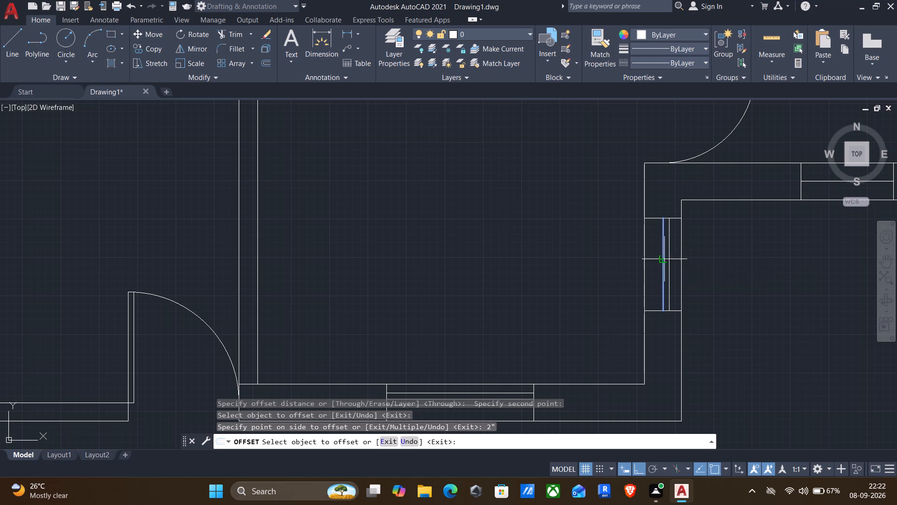
{"action": "left_click", "coordinate": [664, 259]}
{"action": "key", "text": "2"}
{"action": "key", "text": "shift+quotedbl"}
{"action": "key", "text": "Return"}
Offset the horizontal centre line of the small room's 2'6" window in the stepped bottom wall 2" to both sides.
{"action": "scroll", "coordinate": [683, 275], "scroll_direction": "down", "scroll_amount": 2}
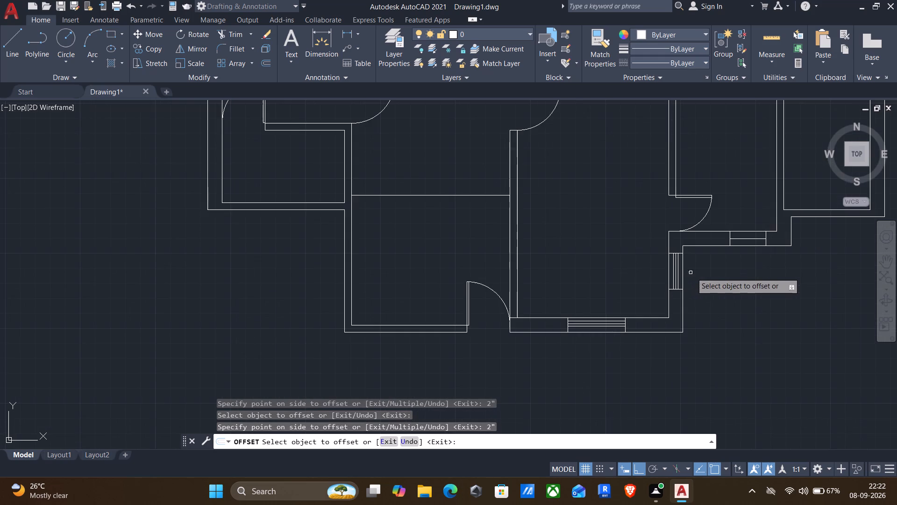
{"action": "middle_click_drag", "start_coordinate": [717, 270], "coordinate": [668, 297]}
{"action": "scroll", "coordinate": [677, 280], "scroll_direction": "up", "scroll_amount": 2}
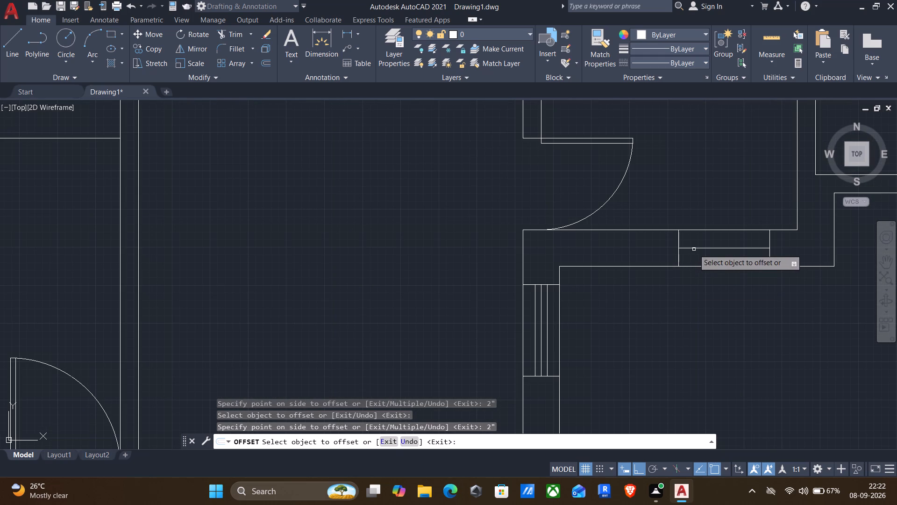
{"action": "left_click", "coordinate": [694, 248]}
{"action": "type", "text": "2\""}
{"action": "key", "text": "Return"}
{"action": "left_click", "coordinate": [707, 248]}
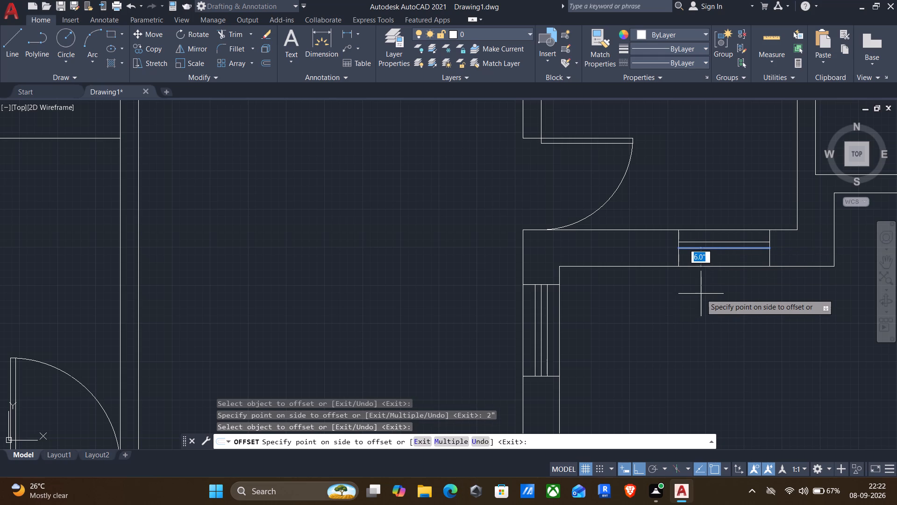
{"action": "type", "text": "2\""}
{"action": "key", "text": "Return"}
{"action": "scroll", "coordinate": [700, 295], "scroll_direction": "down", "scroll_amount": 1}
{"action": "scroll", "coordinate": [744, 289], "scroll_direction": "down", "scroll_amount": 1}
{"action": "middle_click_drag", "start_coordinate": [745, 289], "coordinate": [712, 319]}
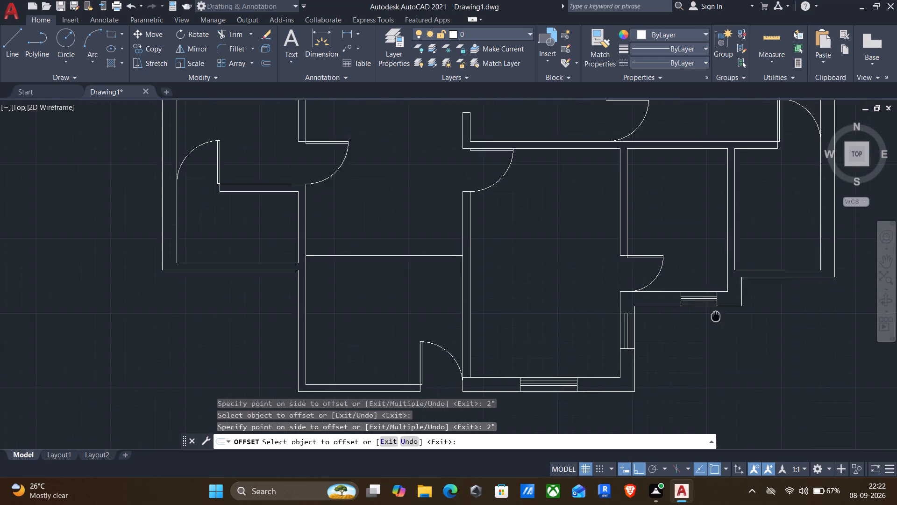
Offset the vertical centre line of the 4' window in the upper-right room's outer east wall 2" to both sides.
{"action": "middle_click_drag", "start_coordinate": [712, 319], "coordinate": [611, 384]}
{"action": "middle_click_drag", "start_coordinate": [609, 383], "coordinate": [648, 261]}
{"action": "middle_click_drag", "start_coordinate": [432, 312], "coordinate": [470, 309]}
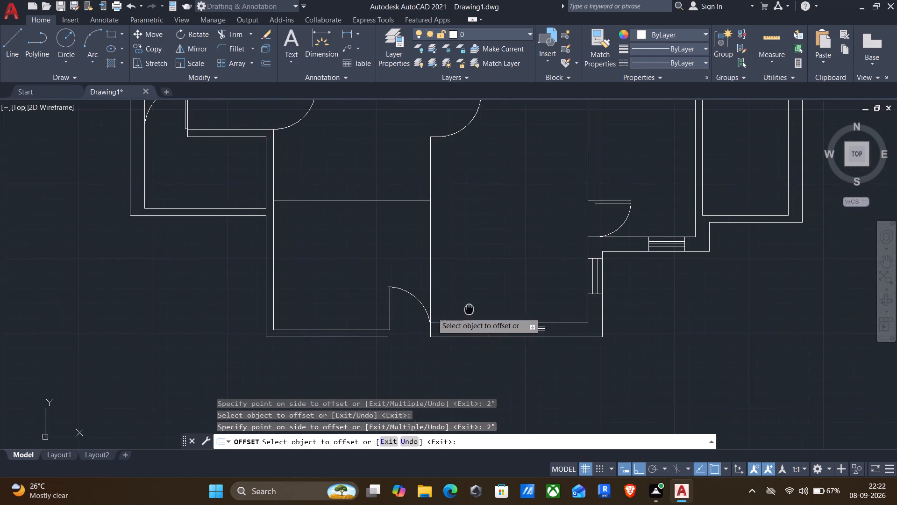
{"action": "middle_click_drag", "start_coordinate": [470, 309], "coordinate": [335, 325]}
{"action": "middle_click_drag", "start_coordinate": [679, 284], "coordinate": [645, 325]}
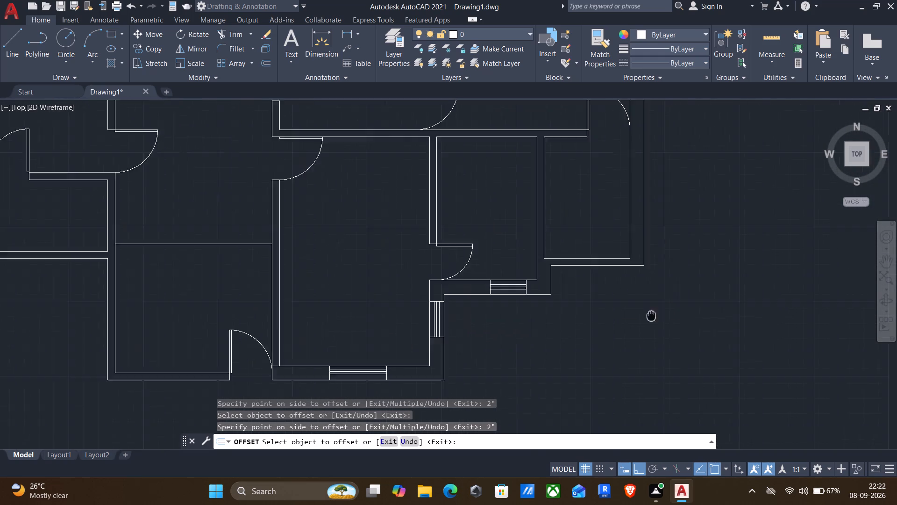
{"action": "middle_click_drag", "start_coordinate": [645, 325], "coordinate": [587, 412]}
{"action": "middle_click_drag", "start_coordinate": [612, 211], "coordinate": [555, 351]}
{"action": "scroll", "coordinate": [612, 213], "scroll_direction": "down", "scroll_amount": 1}
{"action": "scroll", "coordinate": [526, 315], "scroll_direction": "up", "scroll_amount": 2}
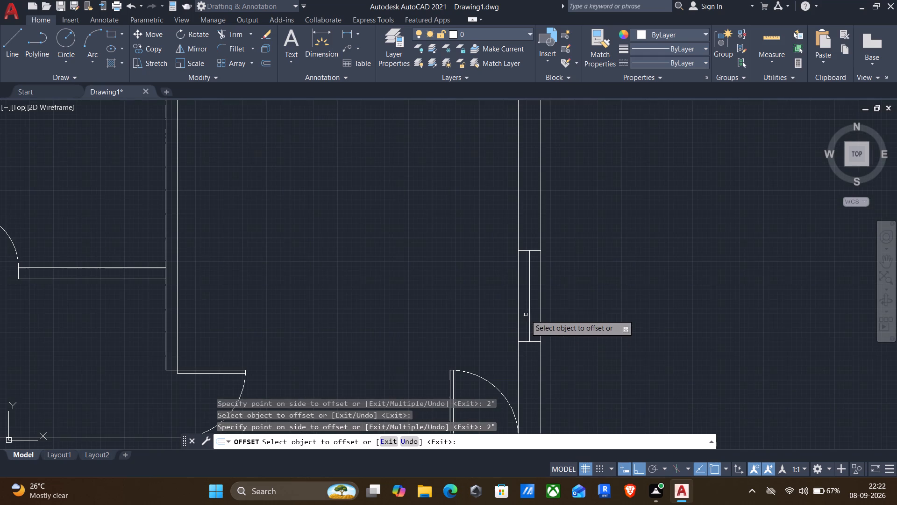
{"action": "left_click", "coordinate": [528, 305]}
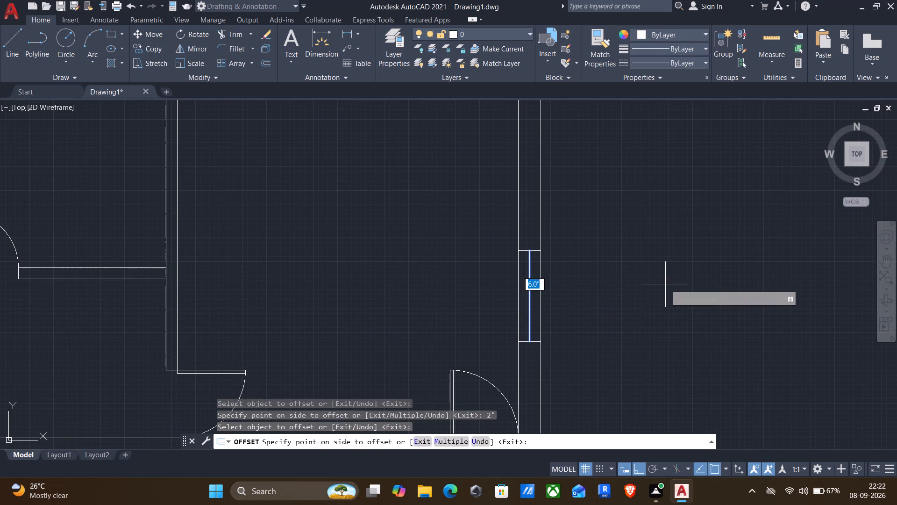
{"action": "type", "text": "2\""}
{"action": "key", "text": "Return"}
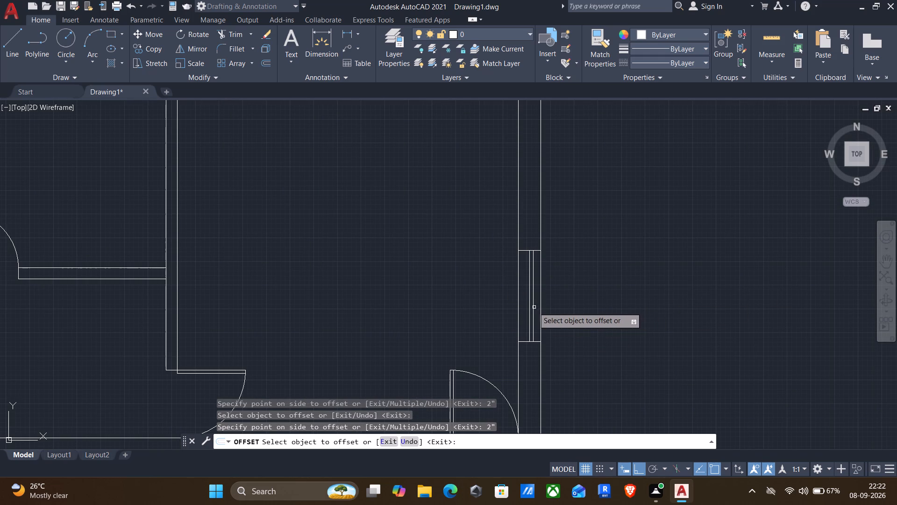
{"action": "left_click", "coordinate": [529, 307]}
{"action": "type", "text": "2\""}
{"action": "key", "text": "Return"}
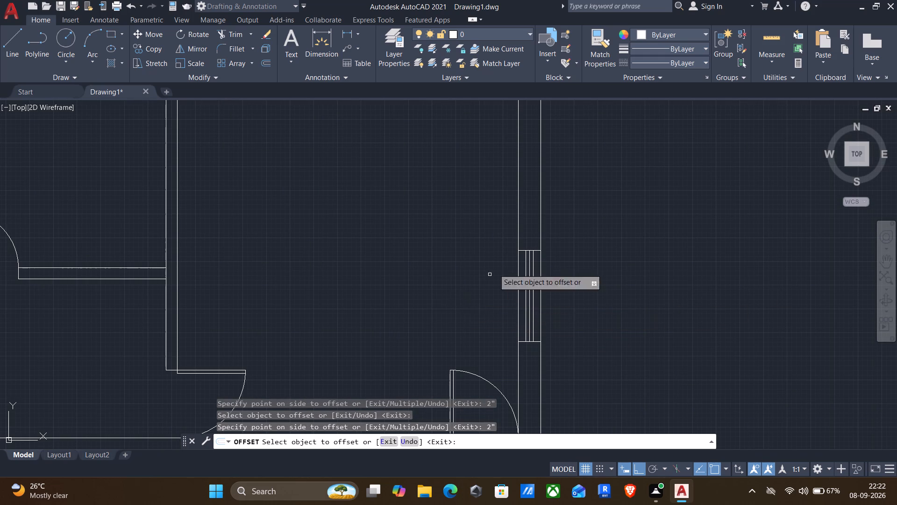
Offset the horizontal centre line of the 4' top-wall window in the upper-right room 2" to both sides.
{"action": "scroll", "coordinate": [509, 236], "scroll_direction": "down", "scroll_amount": 2}
{"action": "middle_click_drag", "start_coordinate": [497, 221], "coordinate": [492, 273]}
{"action": "scroll", "coordinate": [464, 217], "scroll_direction": "up", "scroll_amount": 2}
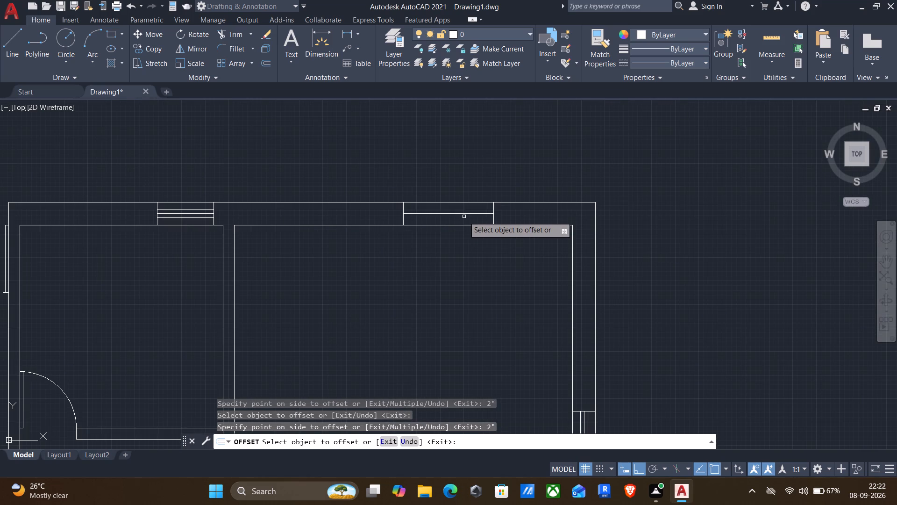
{"action": "left_click", "coordinate": [464, 212]}
{"action": "left_click", "coordinate": [461, 215]}
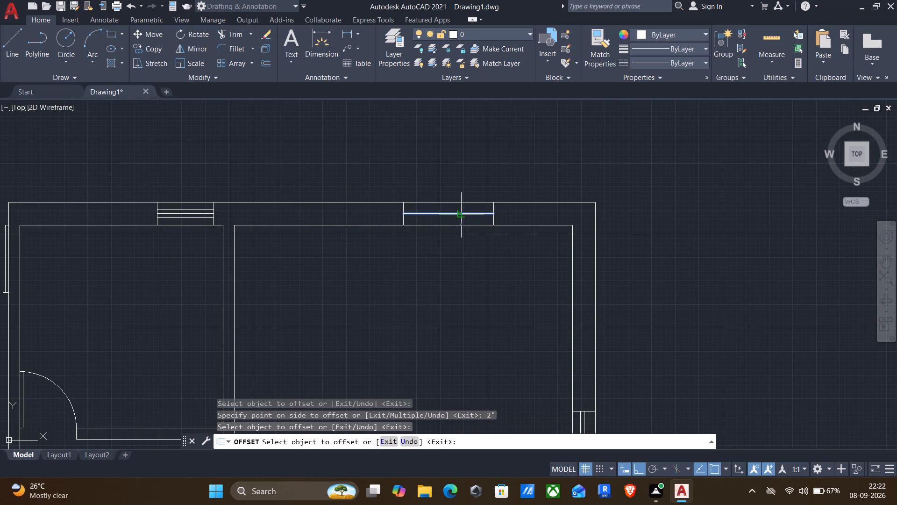
{"action": "type", "text": "2\""}
{"action": "key", "text": "Return"}
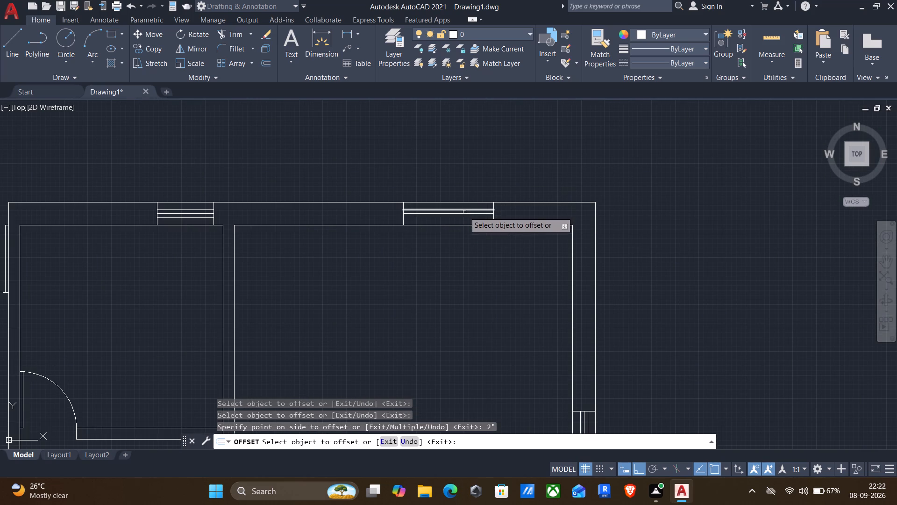
{"action": "left_click", "coordinate": [464, 213]}
{"action": "key", "text": "2"}
{"action": "key", "text": "shift+quotedbl"}
{"action": "key", "text": "Return"}
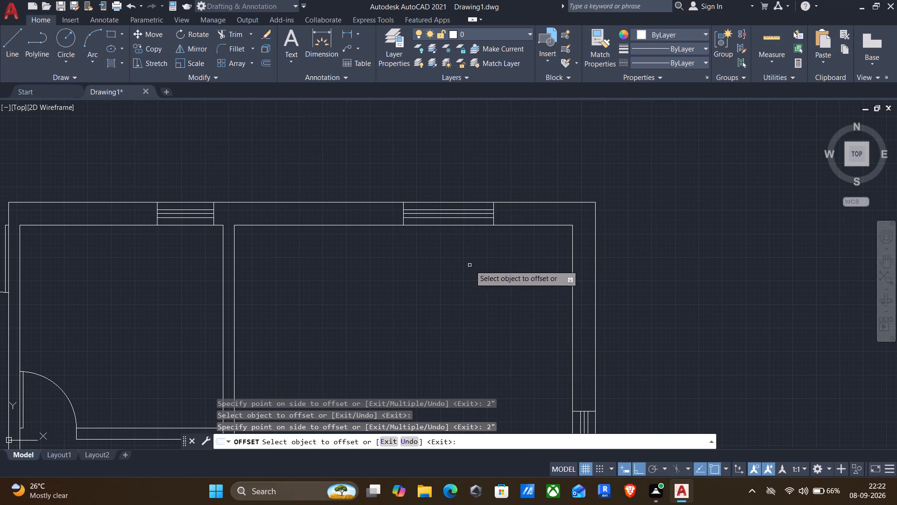
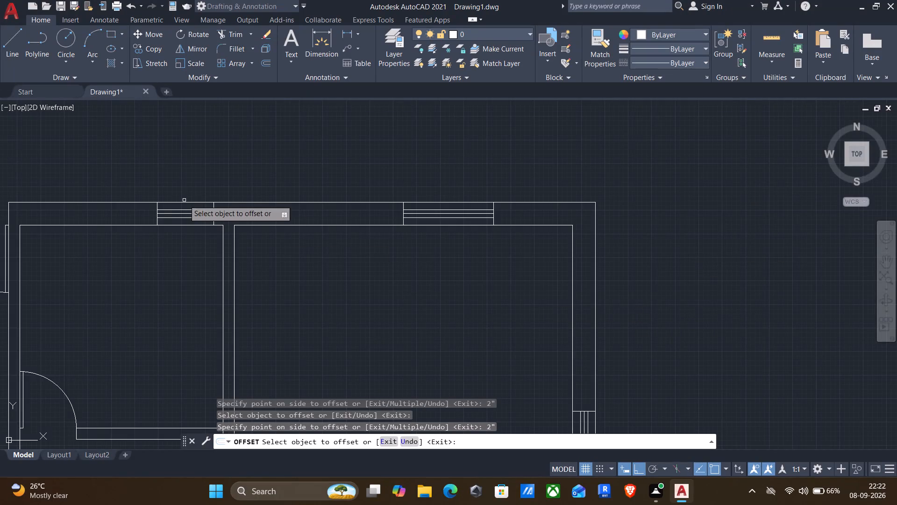
Draw a 6" vertical line across the bottom wall from the lower-left small room's inner bottom-left corner to the outer wall line.
{"action": "scroll", "coordinate": [184, 201], "scroll_direction": "down", "scroll_amount": 1}
{"action": "scroll", "coordinate": [164, 278], "scroll_direction": "down", "scroll_amount": 1}
{"action": "middle_click_drag", "start_coordinate": [164, 279], "coordinate": [305, 254]}
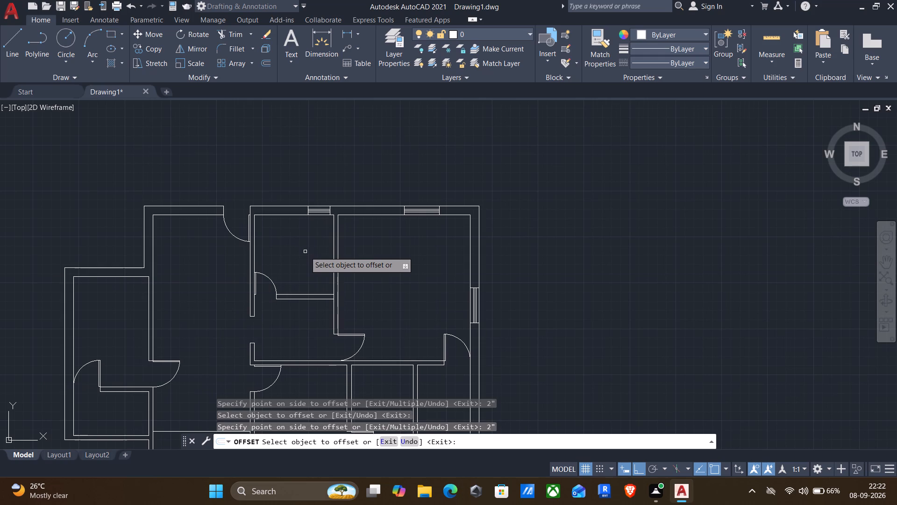
{"action": "middle_click_drag", "start_coordinate": [166, 291], "coordinate": [176, 282]}
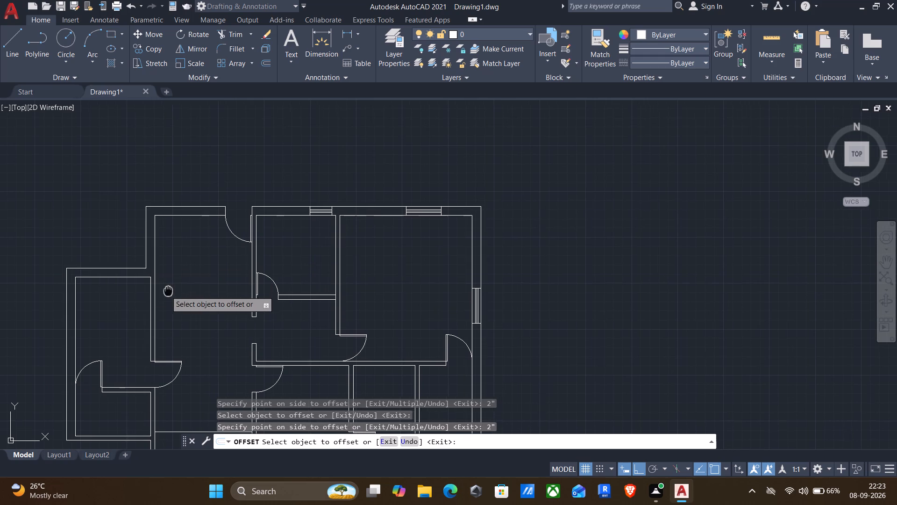
{"action": "middle_click_drag", "start_coordinate": [176, 282], "coordinate": [256, 168]}
{"action": "key", "text": "Escape"}
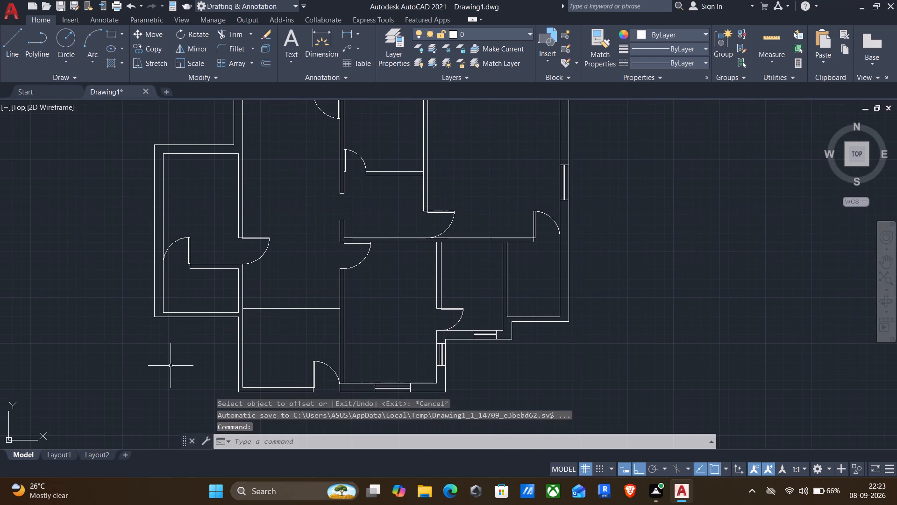
{"action": "middle_click_drag", "start_coordinate": [171, 366], "coordinate": [198, 301]}
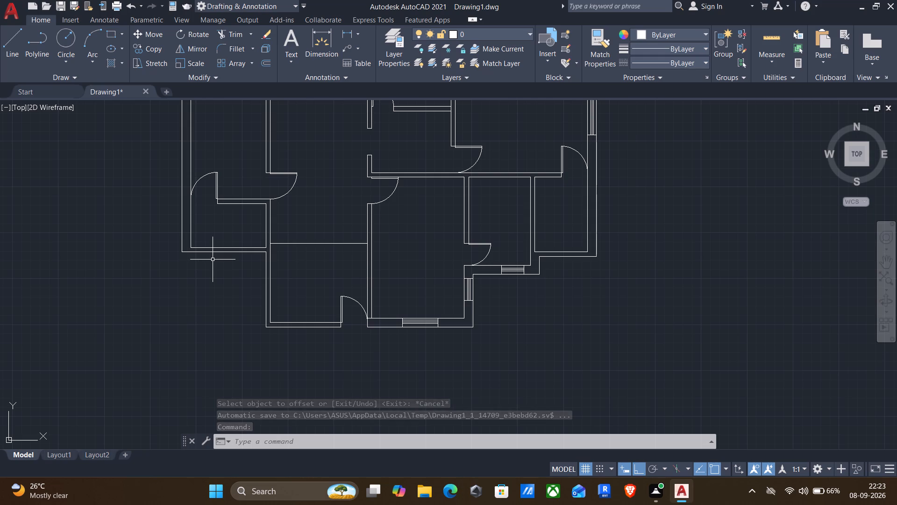
{"action": "key", "text": "l"}
{"action": "key", "text": "Return"}
{"action": "scroll", "coordinate": [184, 248], "scroll_direction": "up", "scroll_amount": 3}
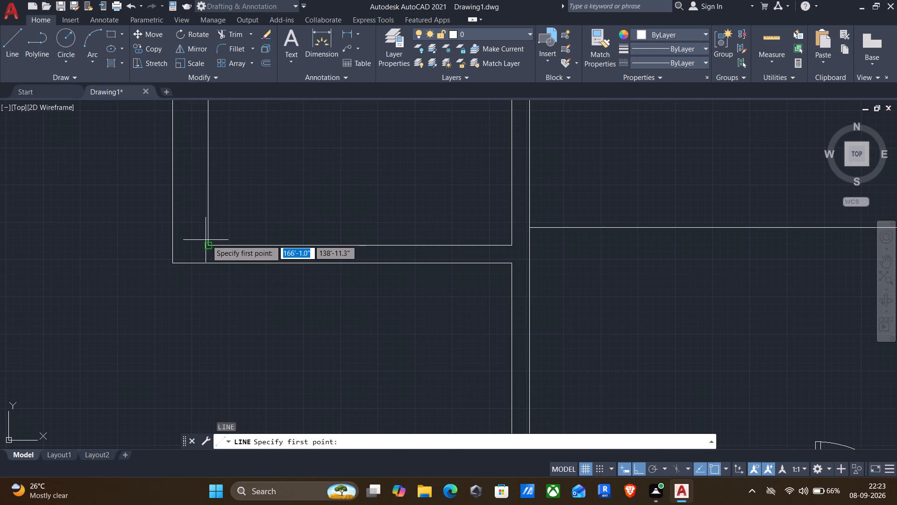
{"action": "left_click", "coordinate": [209, 245]}
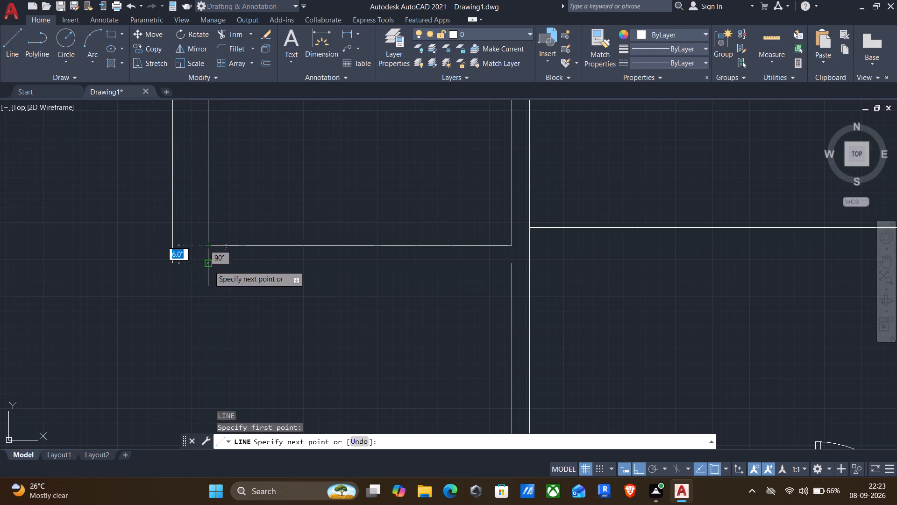
{"action": "left_click", "coordinate": [209, 265]}
{"action": "key", "text": "Return"}
Draw horizontal and vertical lines across the wall thickness from the inner bottom-left corner of the lower room with the bottom-wall door.
{"action": "scroll", "coordinate": [347, 340], "scroll_direction": "down", "scroll_amount": 1}
{"action": "middle_click_drag", "start_coordinate": [409, 348], "coordinate": [413, 244]}
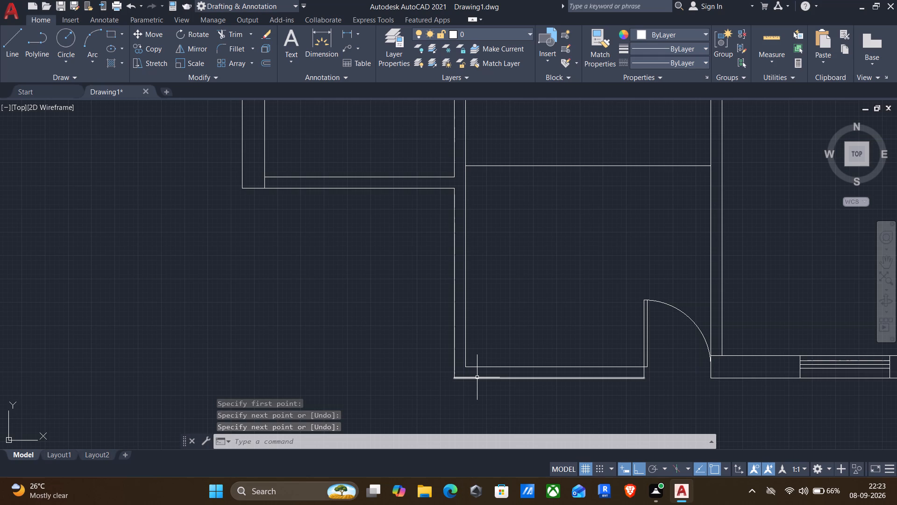
{"action": "key", "text": "Return"}
{"action": "scroll", "coordinate": [471, 373], "scroll_direction": "up", "scroll_amount": 2}
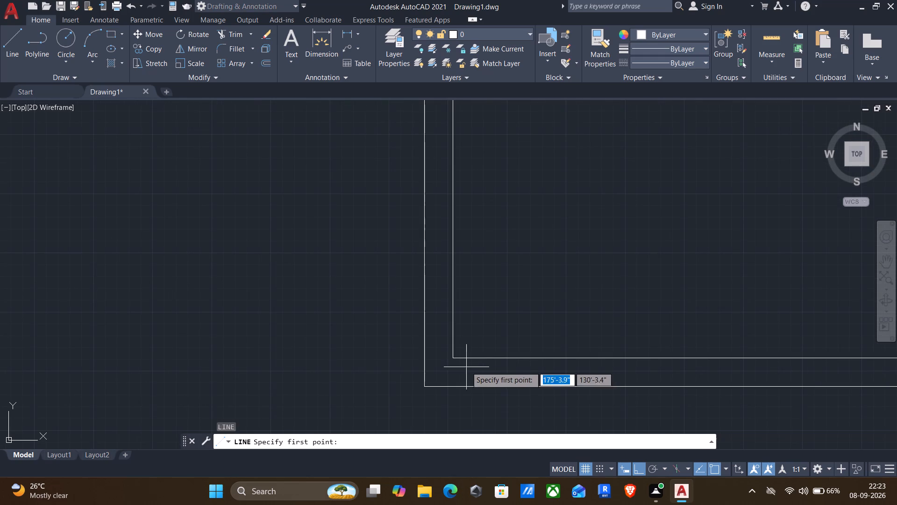
{"action": "left_click", "coordinate": [454, 359]}
{"action": "left_click", "coordinate": [427, 356]}
{"action": "key", "text": "Return"}
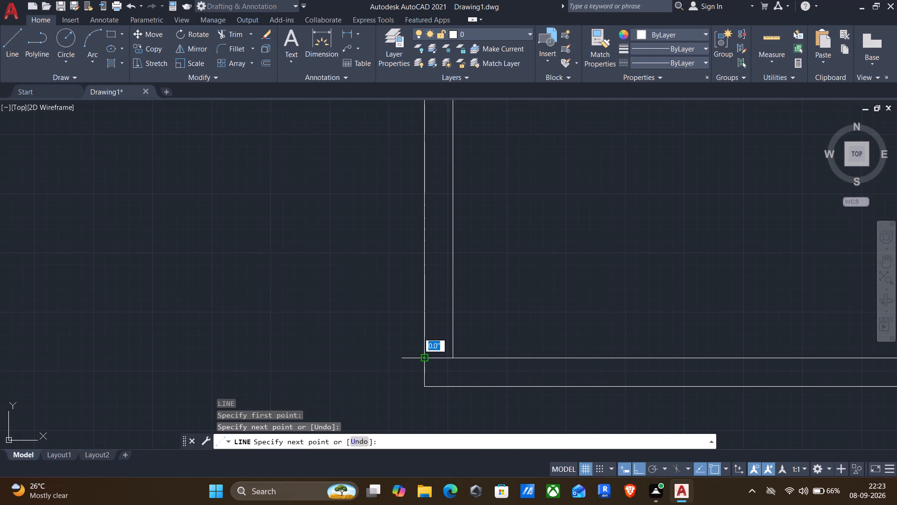
{"action": "key", "text": "Return"}
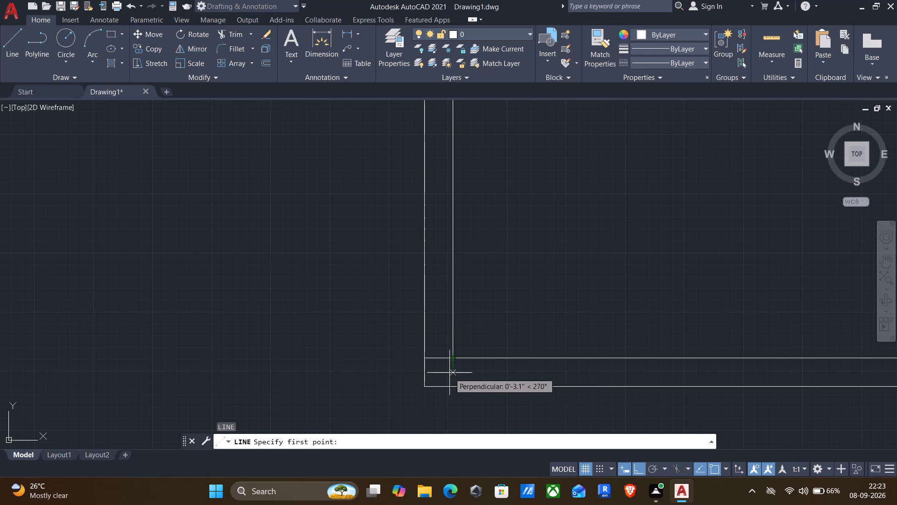
{"action": "left_click", "coordinate": [455, 360]}
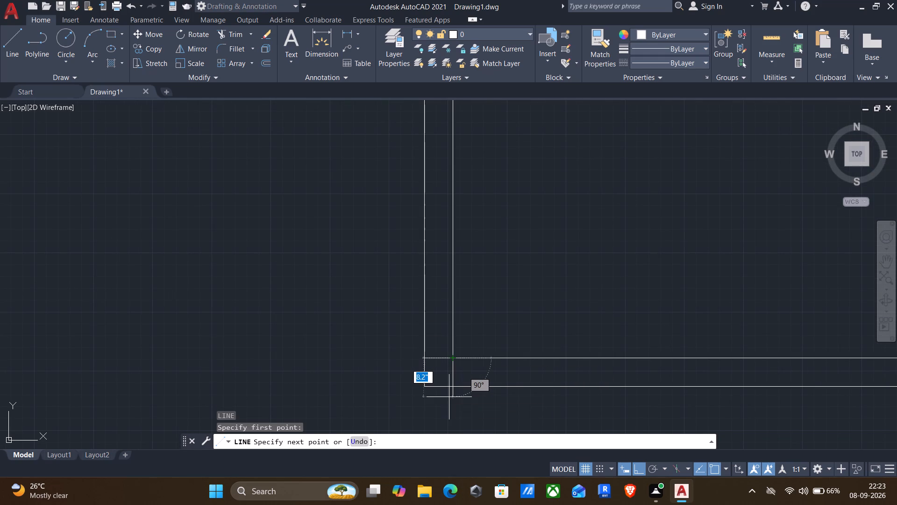
{"action": "left_click", "coordinate": [458, 383]}
{"action": "key", "text": "Return"}
Draw a horizontal centre line along the lower-left small room's bottom wall, from the 6" line's midpoint into the adjoining vertical wall.
{"action": "scroll", "coordinate": [368, 370], "scroll_direction": "down", "scroll_amount": 2}
{"action": "middle_click_drag", "start_coordinate": [387, 327], "coordinate": [383, 328]}
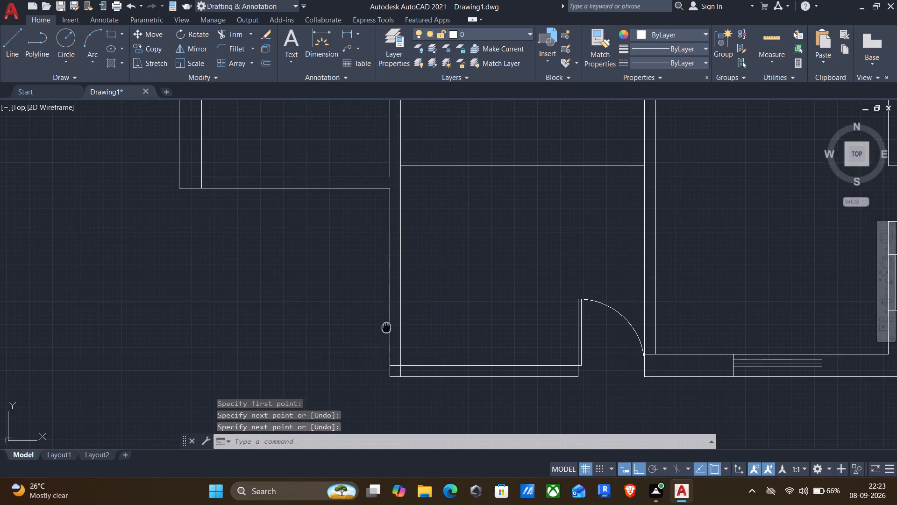
{"action": "middle_click_drag", "start_coordinate": [383, 328], "coordinate": [359, 332]}
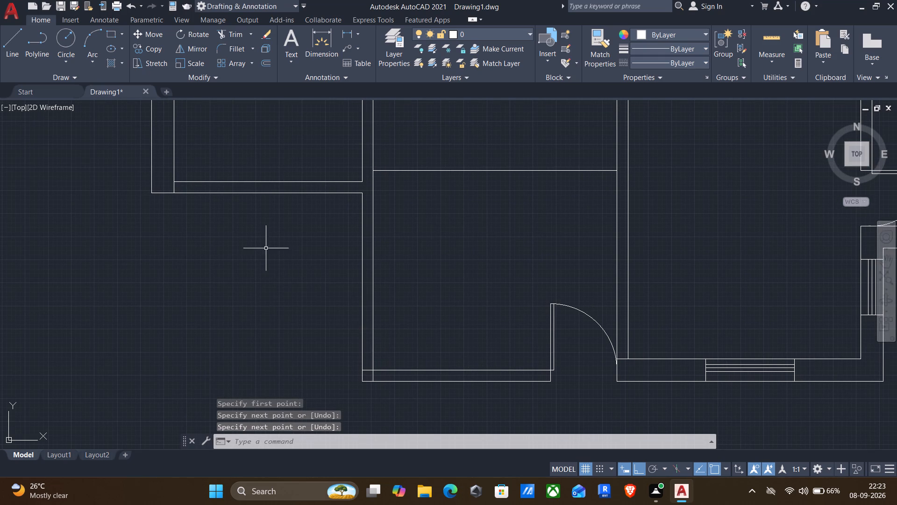
{"action": "key", "text": "l"}
{"action": "key", "text": "Return"}
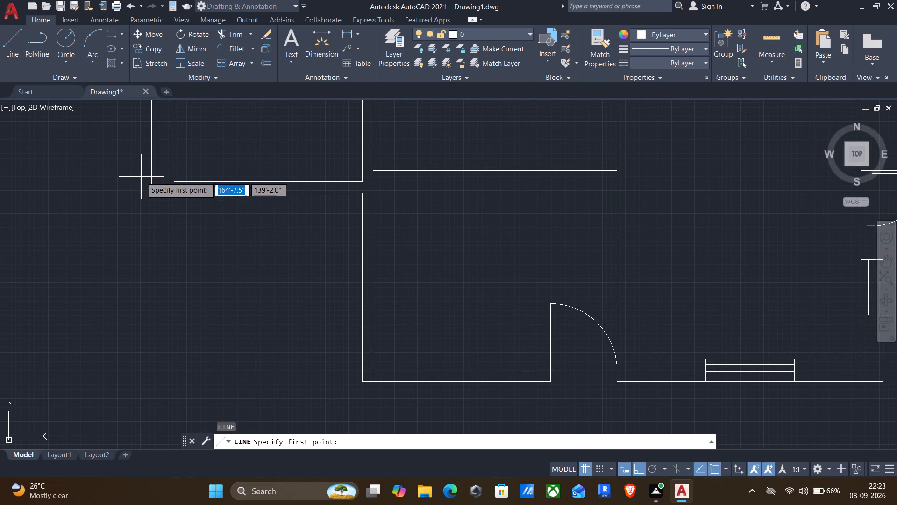
{"action": "scroll", "coordinate": [164, 182], "scroll_direction": "up", "scroll_amount": 2}
{"action": "left_click", "coordinate": [185, 195]}
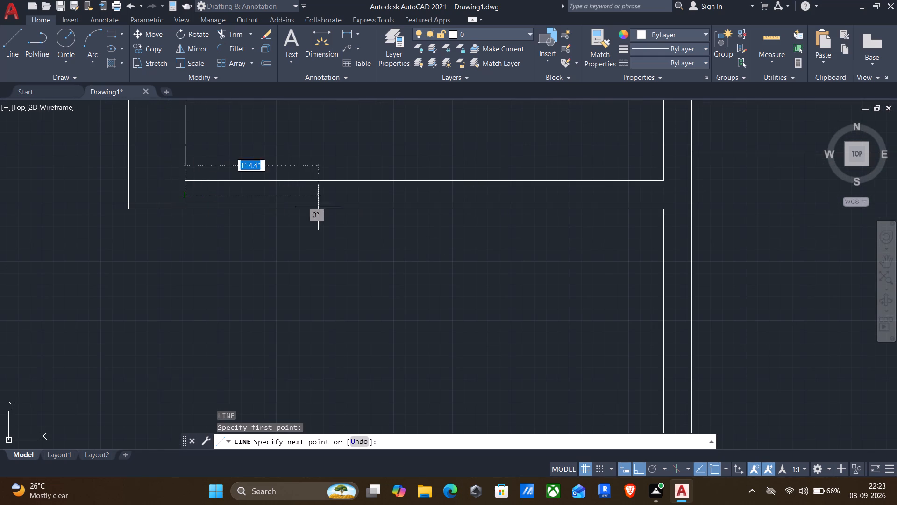
{"action": "left_click", "coordinate": [677, 199]}
{"action": "key", "text": "Return"}
Draw a vertical line about 8'-3" up the lower room's west wall, from the corner cross line's midpoint to the horizontal centre line's end.
{"action": "middle_click_drag", "start_coordinate": [656, 274], "coordinate": [651, 187]}
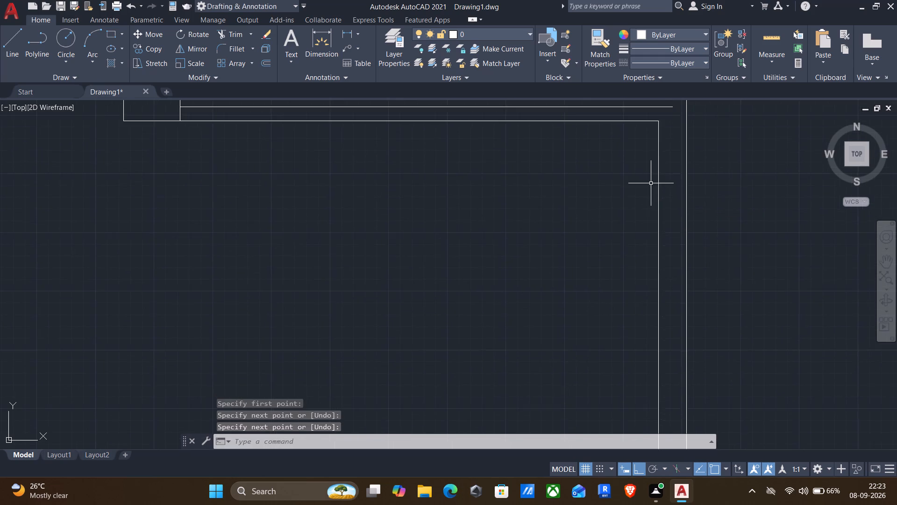
{"action": "scroll", "coordinate": [647, 194], "scroll_direction": "down", "scroll_amount": 2}
{"action": "middle_click_drag", "start_coordinate": [623, 229], "coordinate": [616, 209]}
{"action": "scroll", "coordinate": [616, 209], "scroll_direction": "down", "scroll_amount": 1}
{"action": "key", "text": "Return"}
{"action": "scroll", "coordinate": [626, 285], "scroll_direction": "up", "scroll_amount": 3}
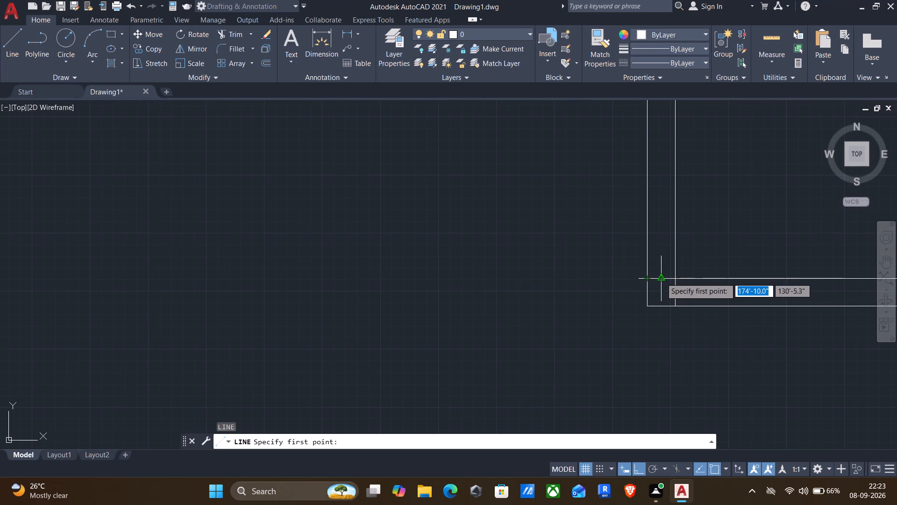
{"action": "left_click", "coordinate": [661, 278]}
{"action": "scroll", "coordinate": [663, 205], "scroll_direction": "down", "scroll_amount": 2}
{"action": "middle_click_drag", "start_coordinate": [663, 205], "coordinate": [611, 408]}
{"action": "scroll", "coordinate": [610, 407], "scroll_direction": "up", "scroll_amount": 2}
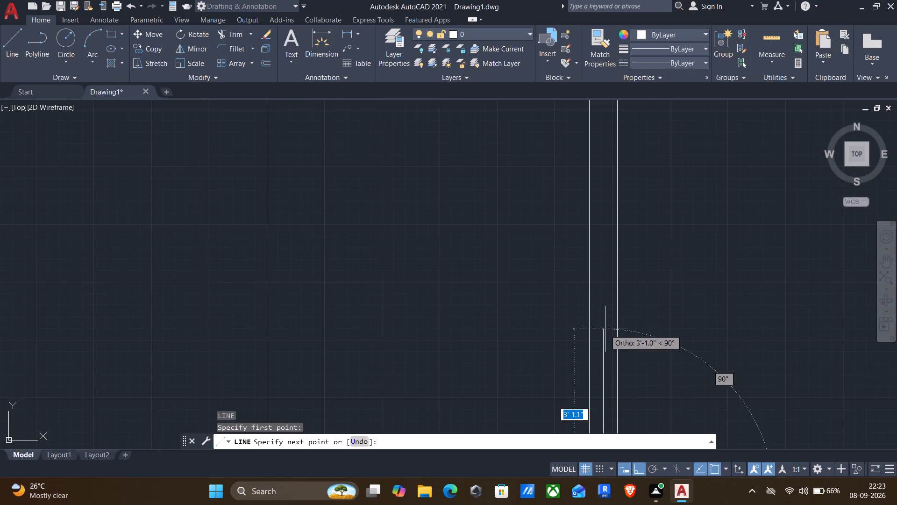
{"action": "scroll", "coordinate": [607, 300], "scroll_direction": "down", "scroll_amount": 2}
{"action": "scroll", "coordinate": [605, 200], "scroll_direction": "up", "scroll_amount": 2}
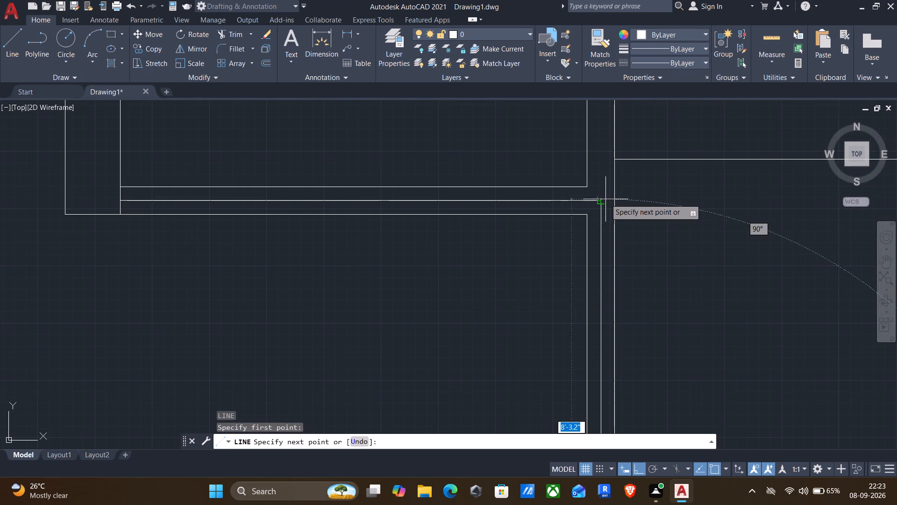
{"action": "left_click", "coordinate": [601, 200]}
{"action": "key", "text": "Return"}
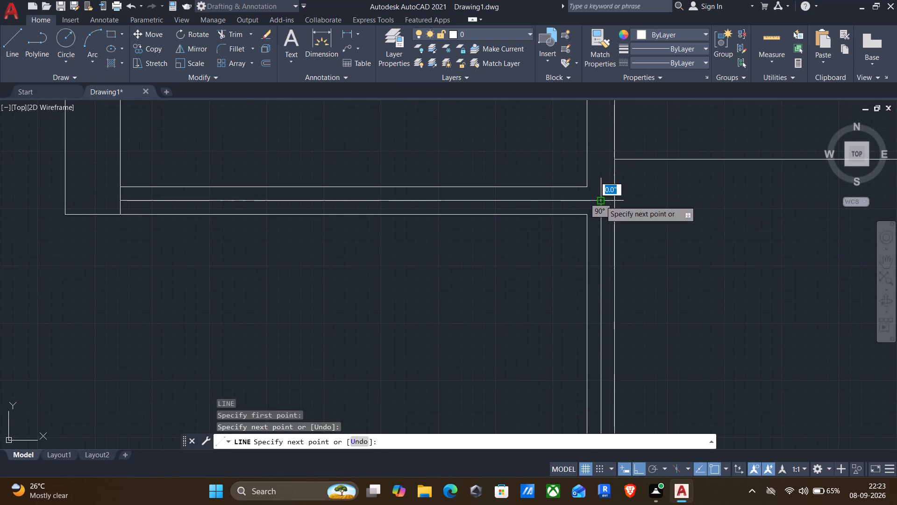
Continue the west-wall centre line downward with a short vertical segment to mid-thickness of the lower room's bottom wall.
{"action": "scroll", "coordinate": [599, 267], "scroll_direction": "down", "scroll_amount": 1}
{"action": "middle_click_drag", "start_coordinate": [588, 292], "coordinate": [593, 201]}
{"action": "scroll", "coordinate": [598, 313], "scroll_direction": "down", "scroll_amount": 1}
{"action": "middle_click_drag", "start_coordinate": [598, 314], "coordinate": [598, 213]}
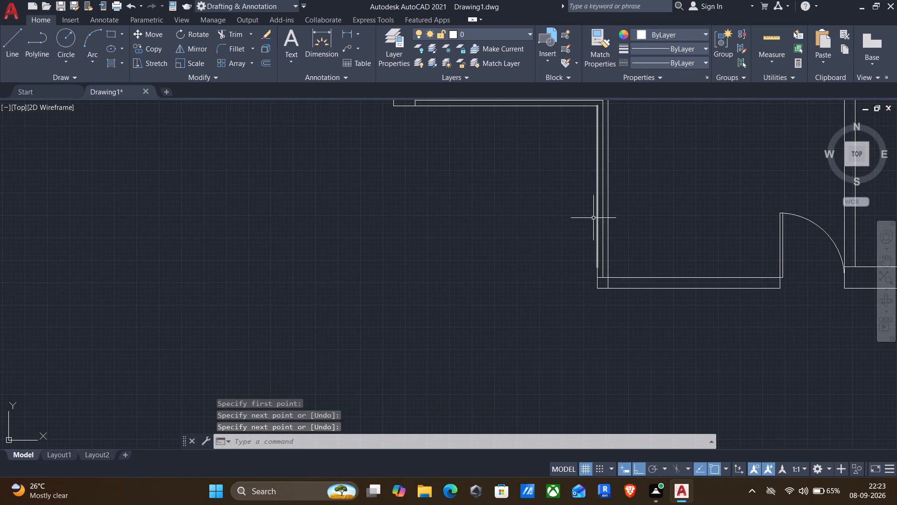
{"action": "key", "text": "Return"}
{"action": "scroll", "coordinate": [631, 299], "scroll_direction": "up", "scroll_amount": 2}
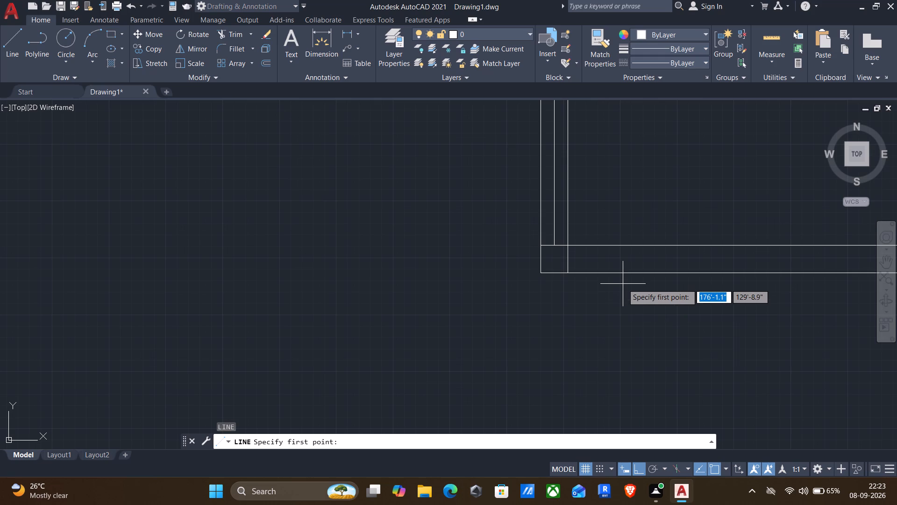
{"action": "scroll", "coordinate": [623, 283], "scroll_direction": "up", "scroll_amount": 1}
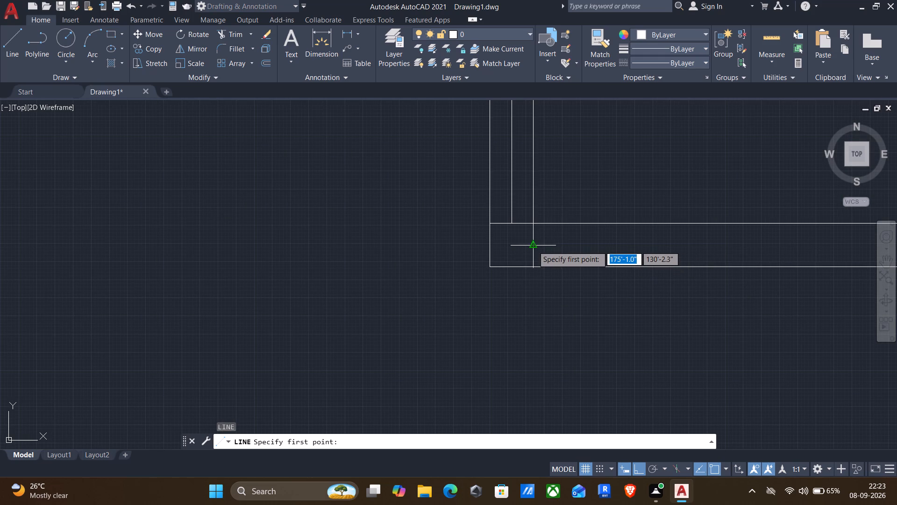
{"action": "left_click", "coordinate": [512, 220]}
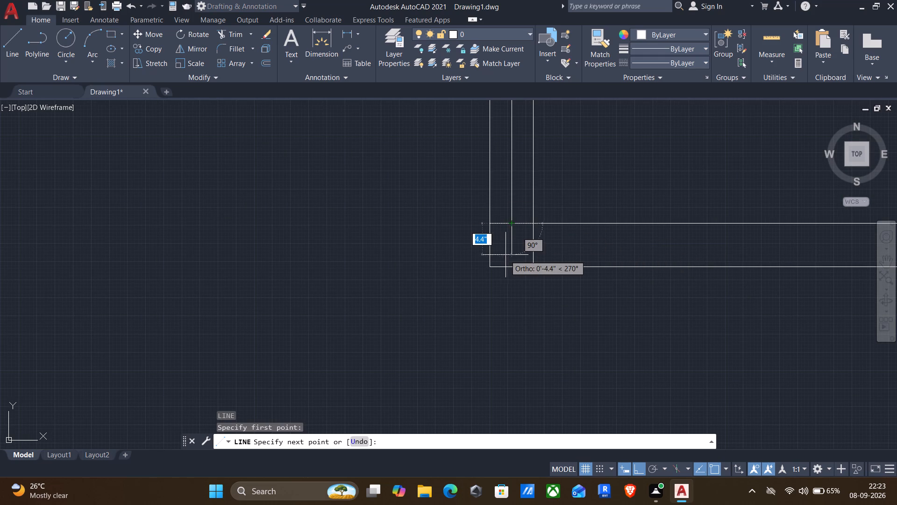
{"action": "left_click", "coordinate": [511, 245]}
{"action": "key", "text": "Return"}
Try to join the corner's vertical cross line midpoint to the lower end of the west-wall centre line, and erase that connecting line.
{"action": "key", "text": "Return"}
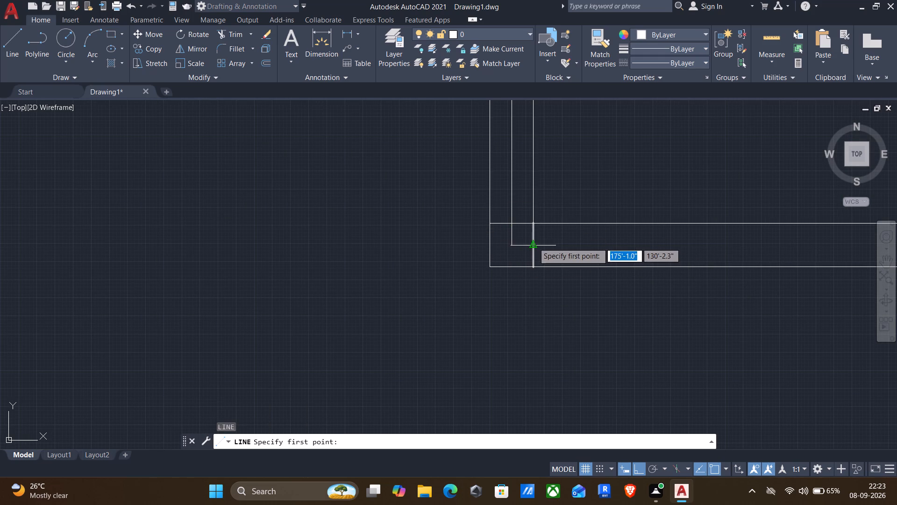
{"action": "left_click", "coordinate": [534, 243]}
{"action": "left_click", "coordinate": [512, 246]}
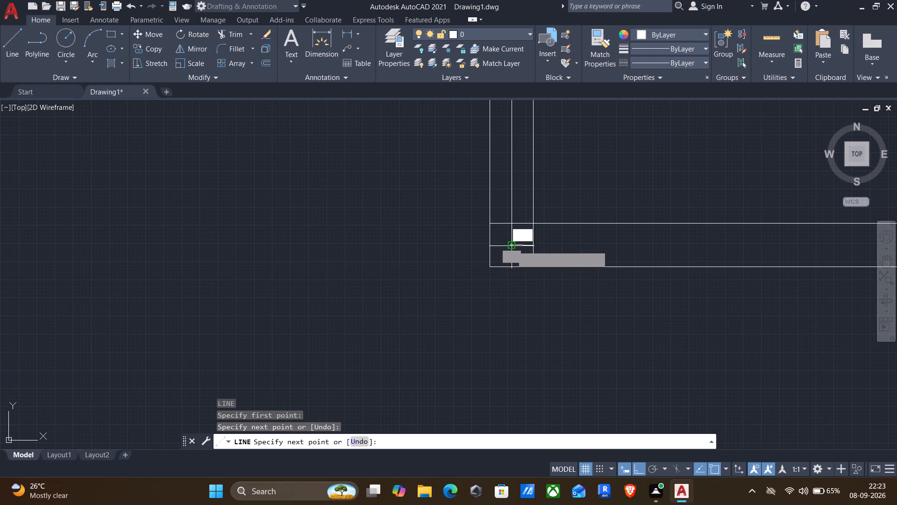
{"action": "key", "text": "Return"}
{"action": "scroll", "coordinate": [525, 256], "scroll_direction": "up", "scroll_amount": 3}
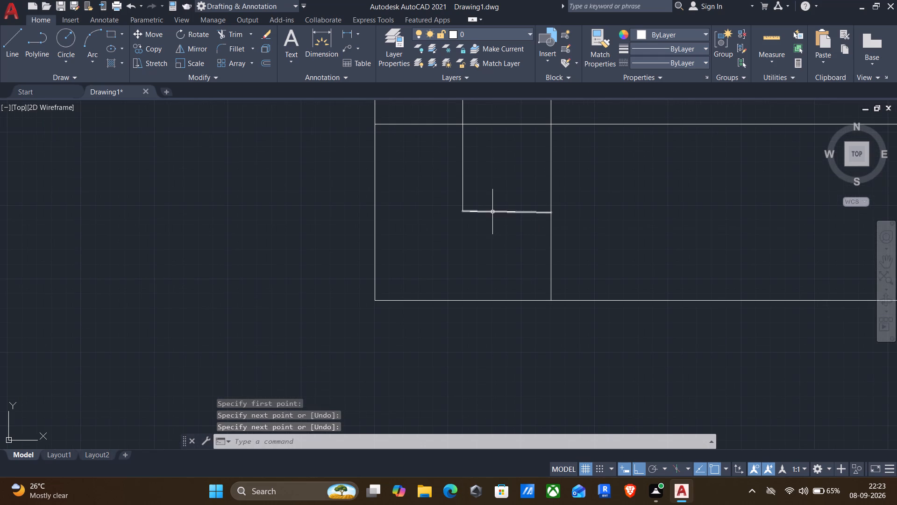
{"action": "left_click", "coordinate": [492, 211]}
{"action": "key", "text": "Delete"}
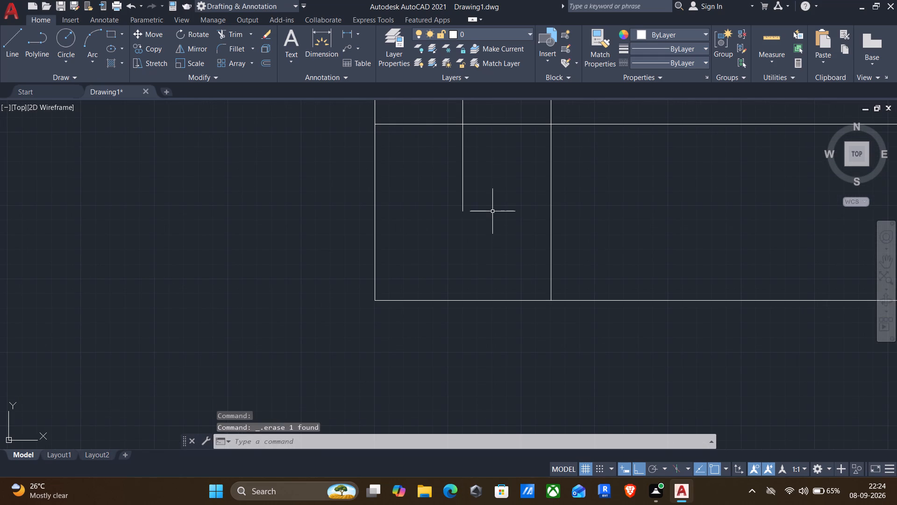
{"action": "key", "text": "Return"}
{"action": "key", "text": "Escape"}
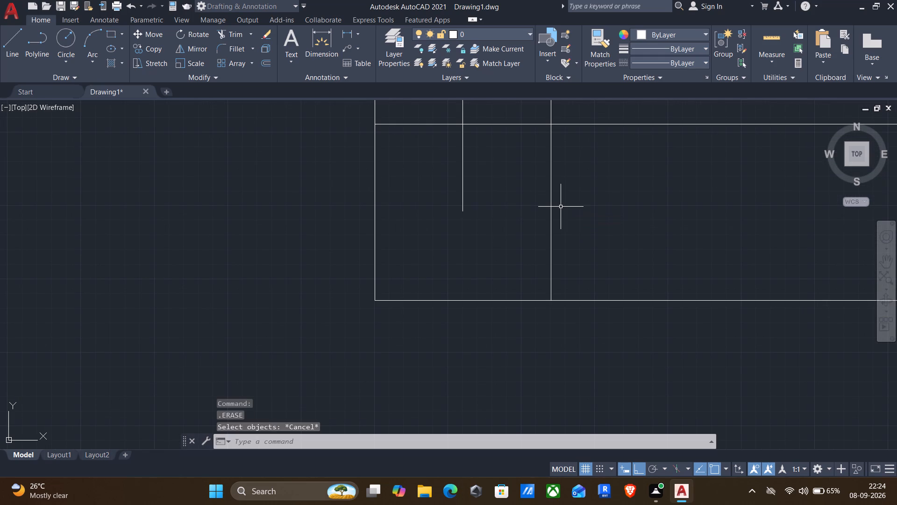
Draw a short horizontal line from the corner's vertical cross line midpoint toward the west-wall centre line.
{"action": "key", "text": "l"}
{"action": "key", "text": "Return"}
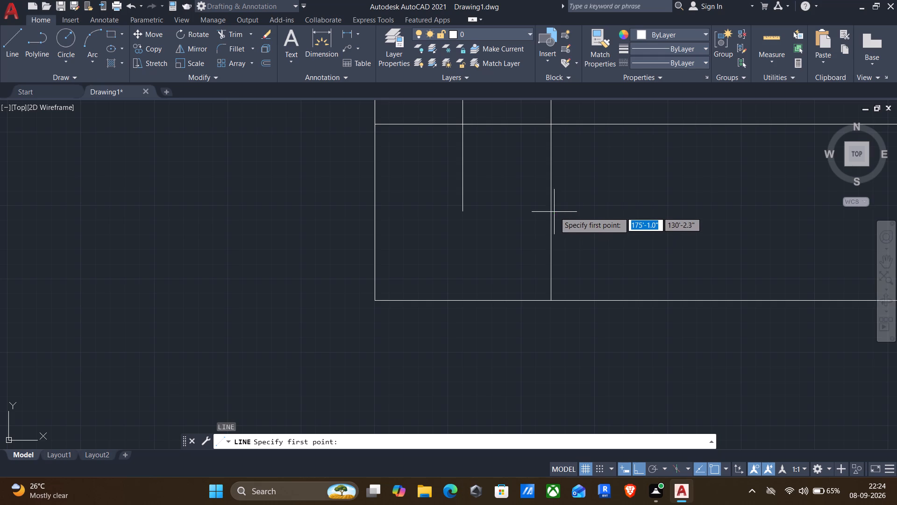
{"action": "left_click", "coordinate": [549, 212]}
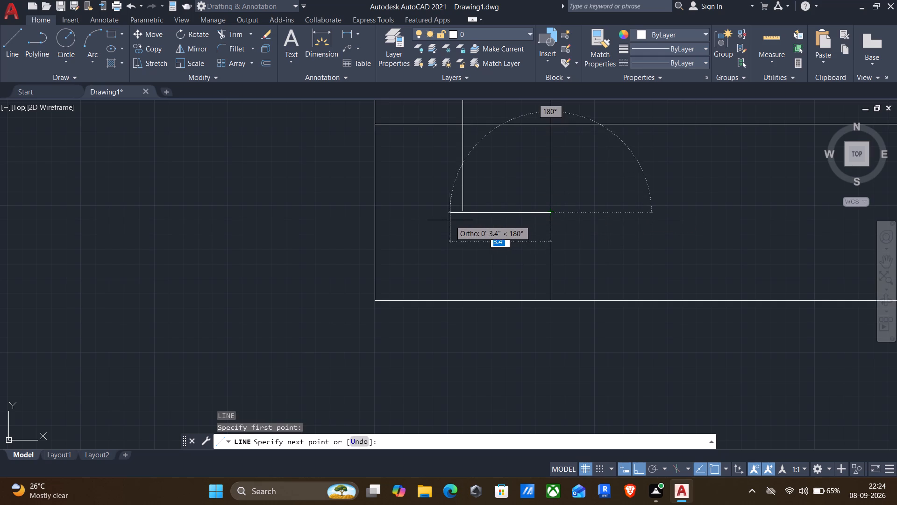
{"action": "left_click", "coordinate": [476, 215]}
{"action": "key", "text": "Return"}
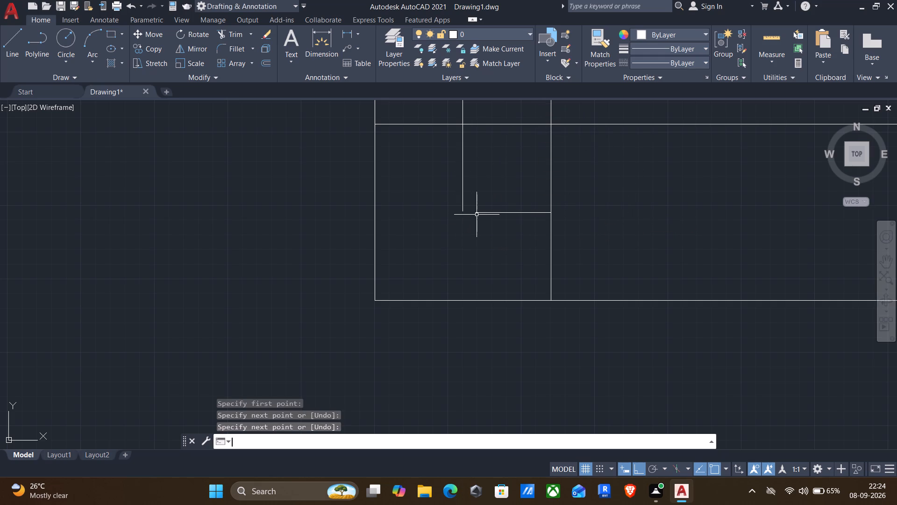
Fillet the short vertical segment and the short horizontal line with zero radius to form a sharp centre-line corner.
{"action": "key", "text": "f"}
{"action": "key", "text": "Return"}
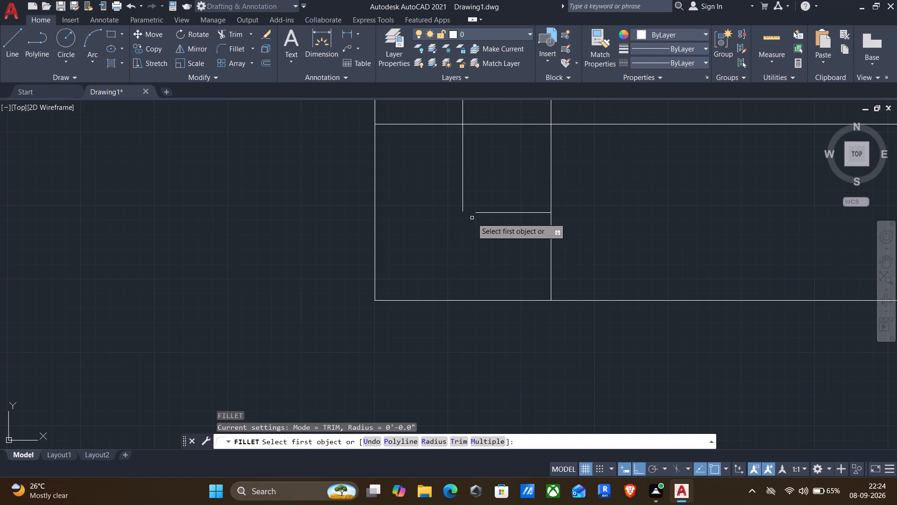
{"action": "left_click", "coordinate": [462, 187]}
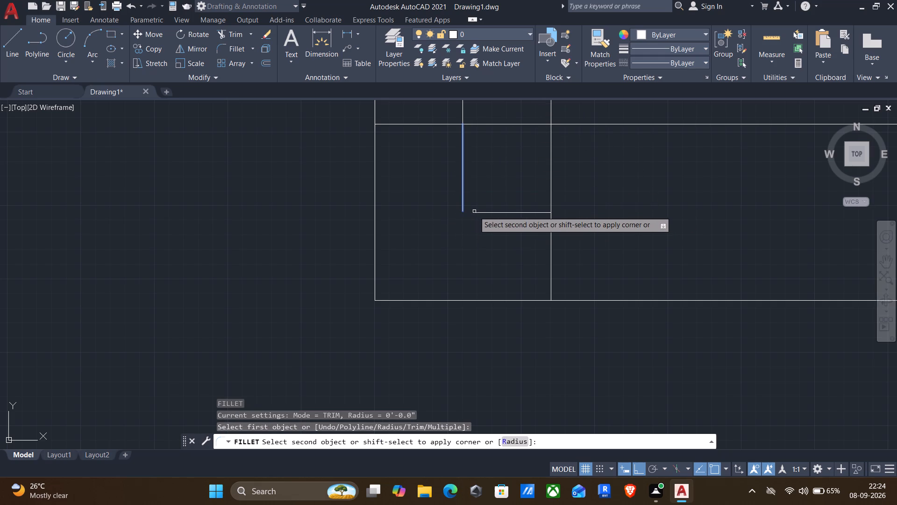
{"action": "left_click", "coordinate": [480, 214]}
{"action": "middle_click_drag", "start_coordinate": [512, 157], "coordinate": [509, 162]}
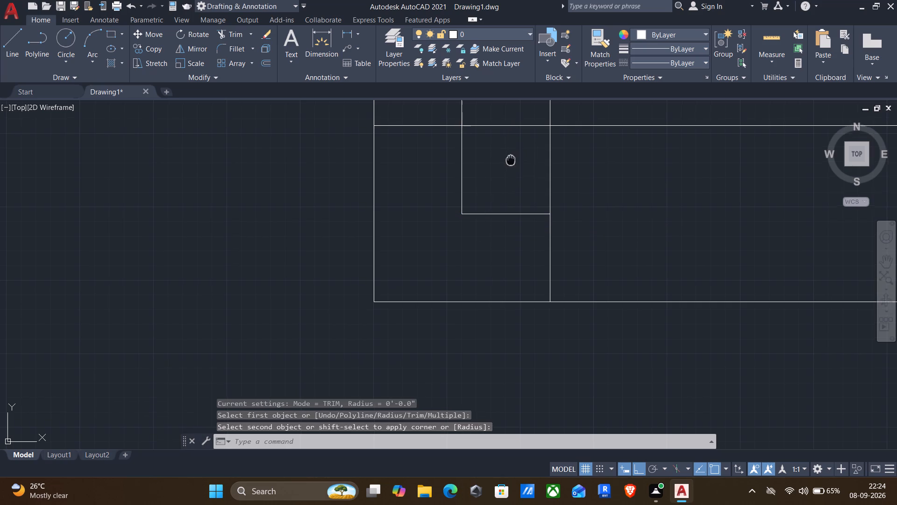
Trim the overlapping wall-line pieces crossing the lower-left room's bottom-left wall corner, leaving the centre line free within the wall.
{"action": "middle_click_drag", "start_coordinate": [509, 162], "coordinate": [484, 236]}
{"action": "scroll", "coordinate": [485, 233], "scroll_direction": "down", "scroll_amount": 1}
{"action": "middle_click", "coordinate": [484, 237]}
{"action": "type", "text": "tr"}
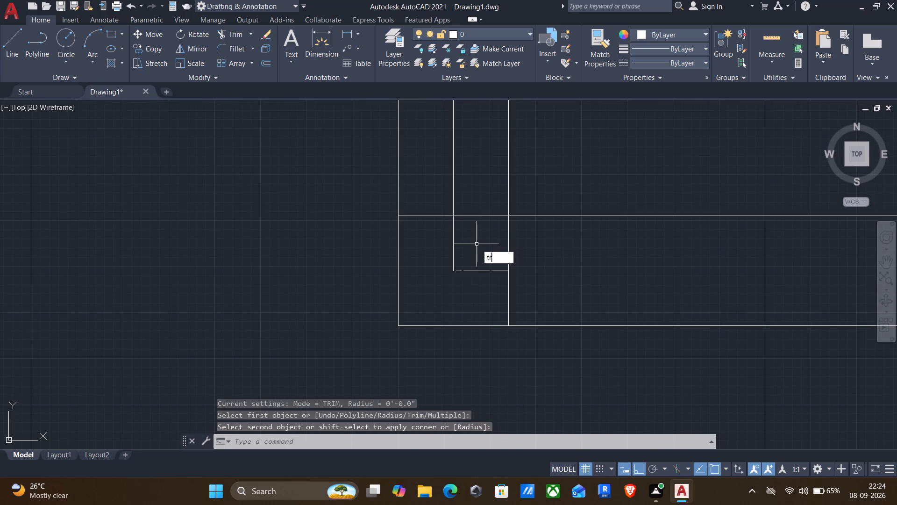
{"action": "key", "text": "Return"}
{"action": "left_click_drag", "start_coordinate": [466, 205], "coordinate": [470, 232]}
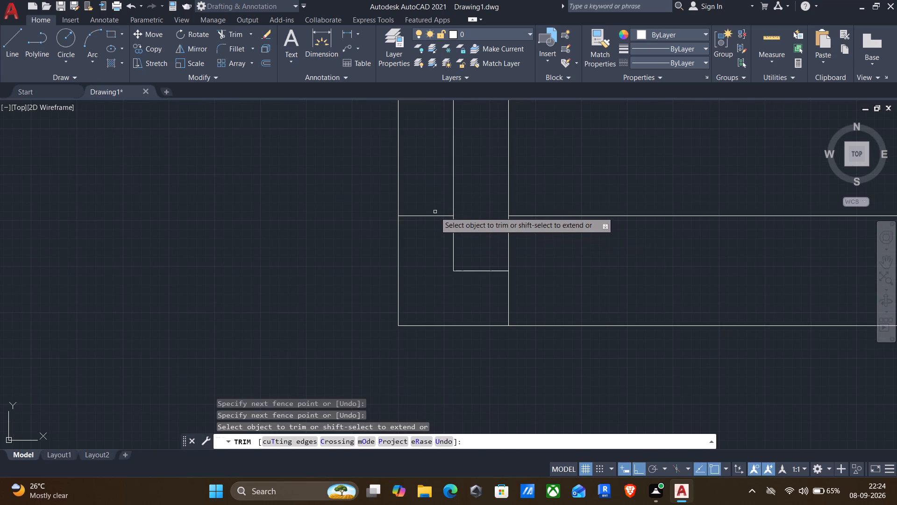
{"action": "left_click_drag", "start_coordinate": [435, 209], "coordinate": [424, 231]}
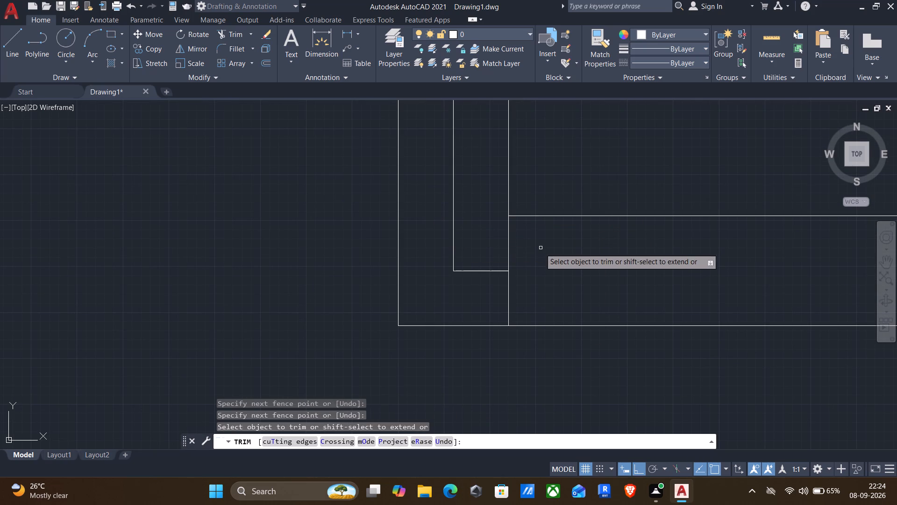
{"action": "left_click_drag", "start_coordinate": [537, 249], "coordinate": [503, 238]}
{"action": "left_click_drag", "start_coordinate": [497, 289], "coordinate": [538, 289]}
{"action": "scroll", "coordinate": [541, 282], "scroll_direction": "down", "scroll_amount": 2}
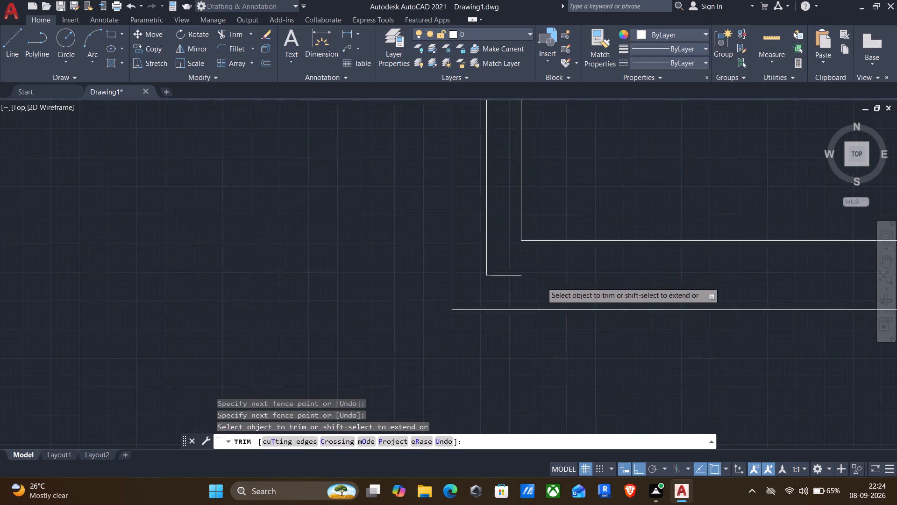
{"action": "middle_click_drag", "start_coordinate": [602, 269], "coordinate": [366, 282]}
{"action": "scroll", "coordinate": [568, 281], "scroll_direction": "down", "scroll_amount": 1}
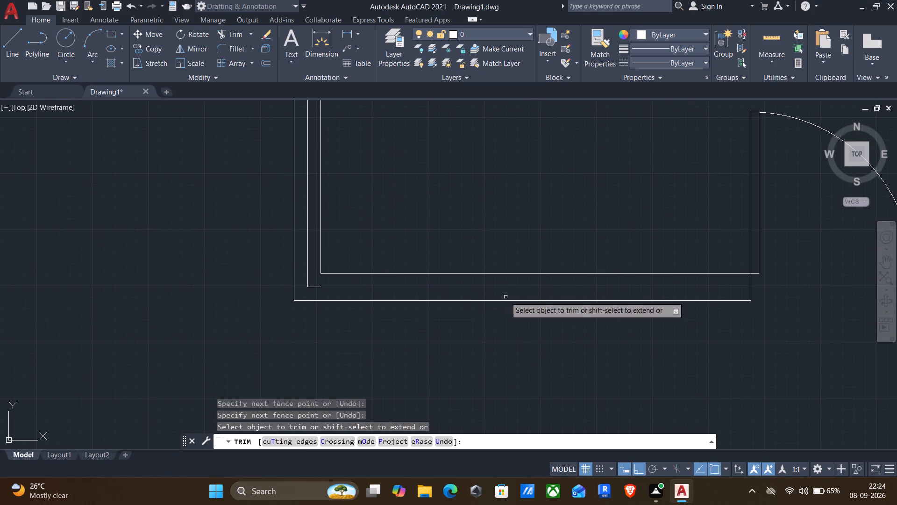
{"action": "key", "text": "Return"}
Draw the bottom wall's horizontal centre line from the door jamb's midpoint to the end of the short centre-line segment at the corner.
{"action": "key", "text": "l"}
{"action": "key", "text": "Return"}
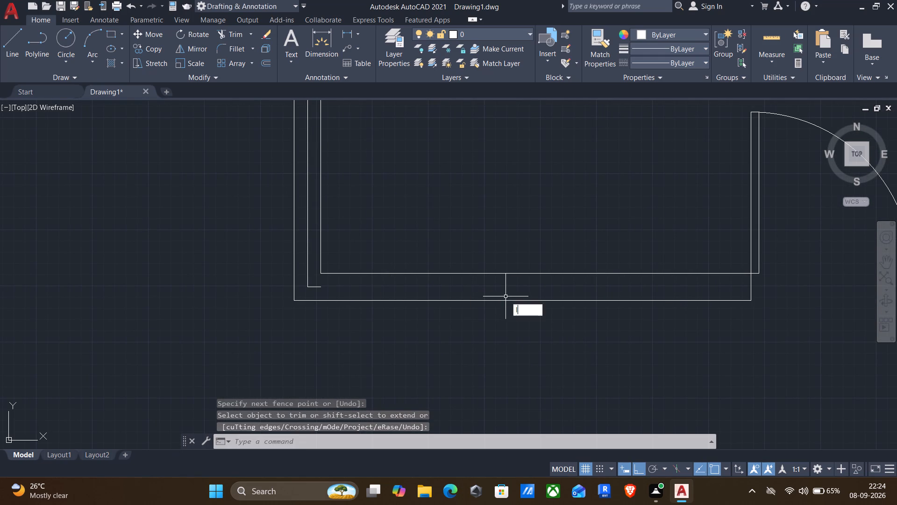
{"action": "left_click", "coordinate": [751, 285]}
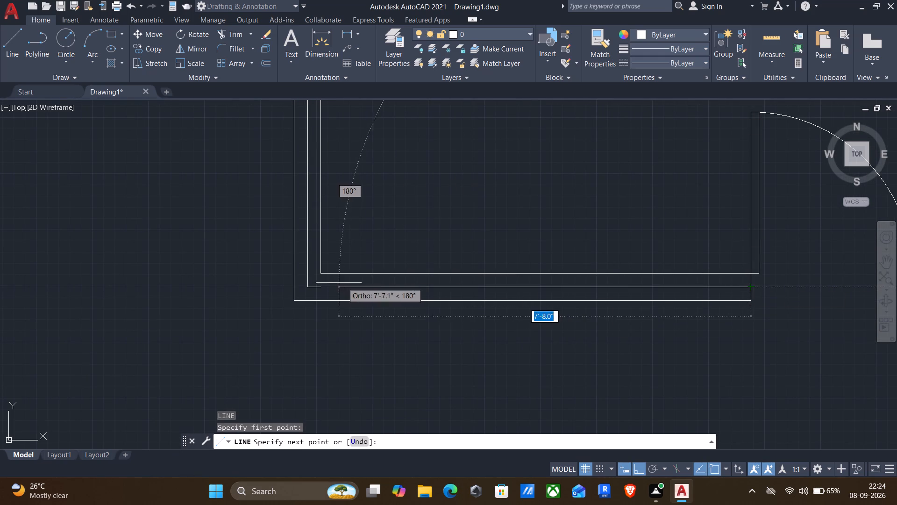
{"action": "left_click", "coordinate": [321, 287]}
{"action": "key", "text": "Return"}
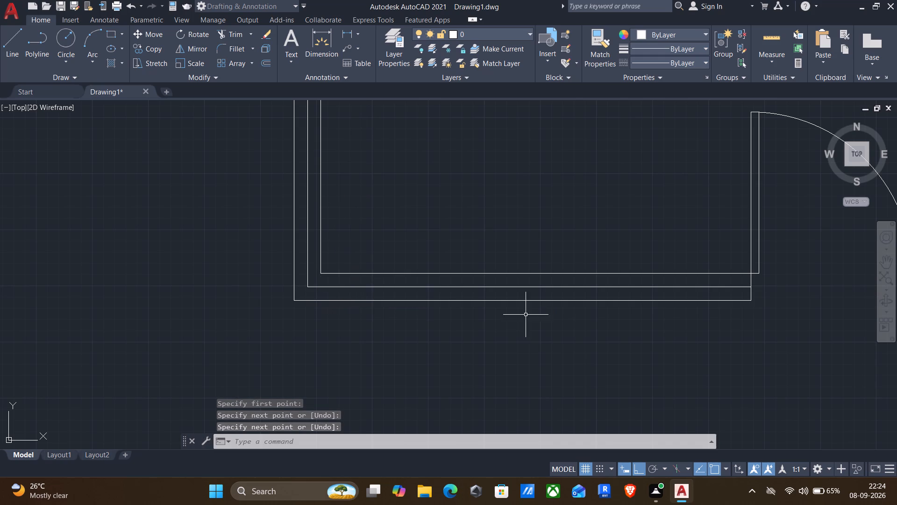
Draw a short horizontal line across the east exterior wall's thickness, from the end of the narrow lower-right room's door arc.
{"action": "scroll", "coordinate": [544, 318], "scroll_direction": "down", "scroll_amount": 2}
{"action": "middle_click_drag", "start_coordinate": [598, 342], "coordinate": [223, 339]}
{"action": "middle_click", "coordinate": [222, 339]}
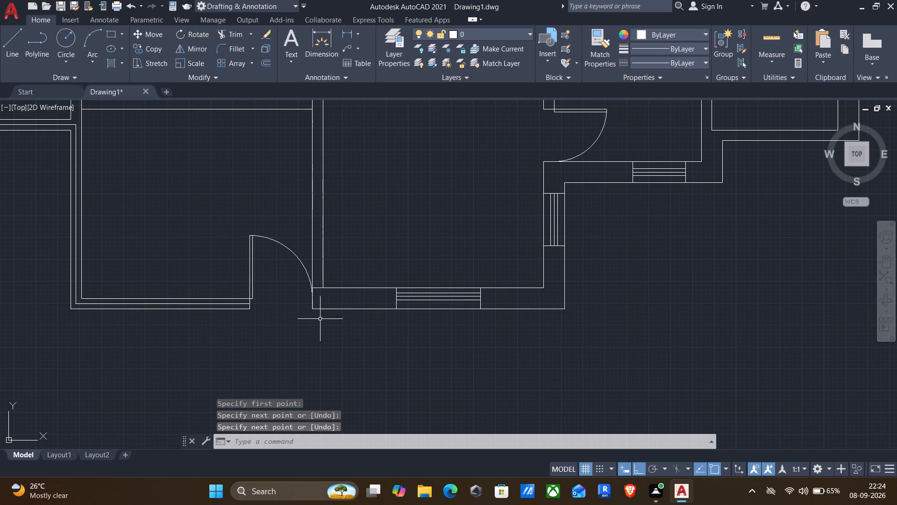
{"action": "middle_click_drag", "start_coordinate": [507, 306], "coordinate": [462, 315]}
{"action": "middle_click_drag", "start_coordinate": [413, 337], "coordinate": [354, 361]}
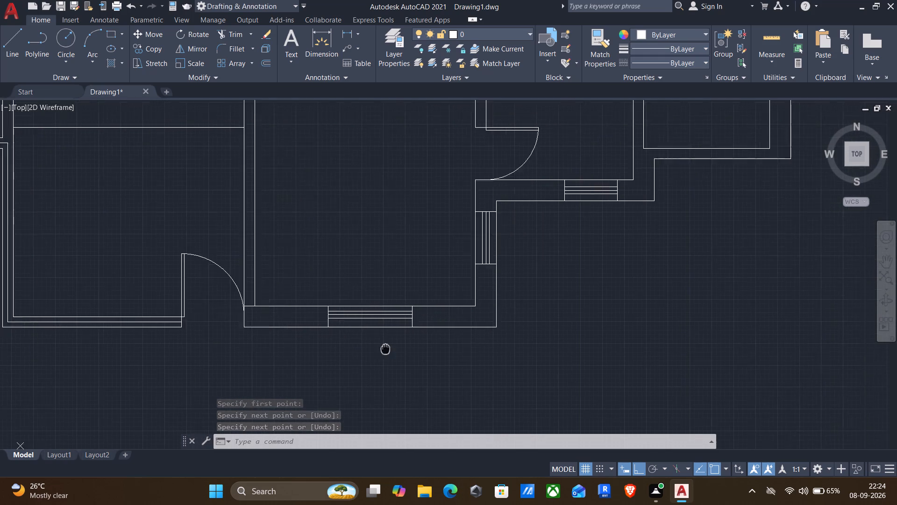
{"action": "middle_click_drag", "start_coordinate": [354, 361], "coordinate": [323, 366]}
{"action": "middle_click_drag", "start_coordinate": [721, 287], "coordinate": [535, 480]}
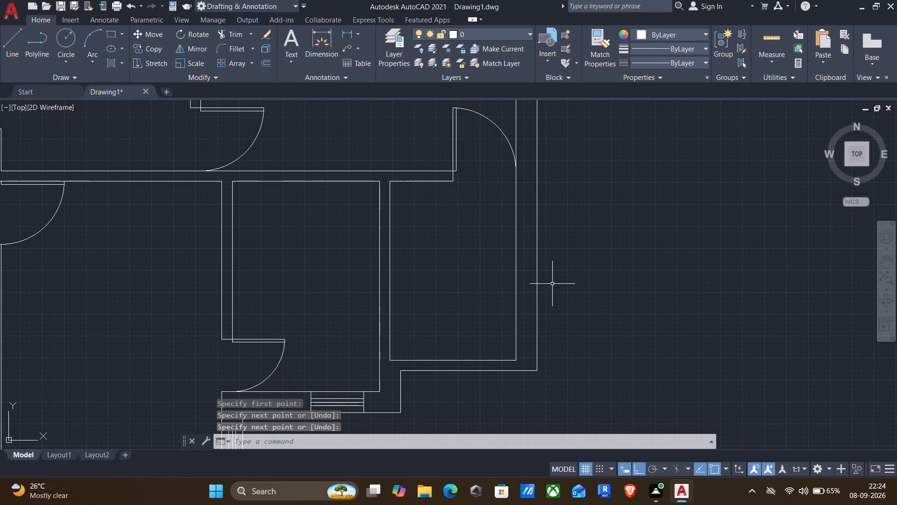
{"action": "key", "text": "l"}
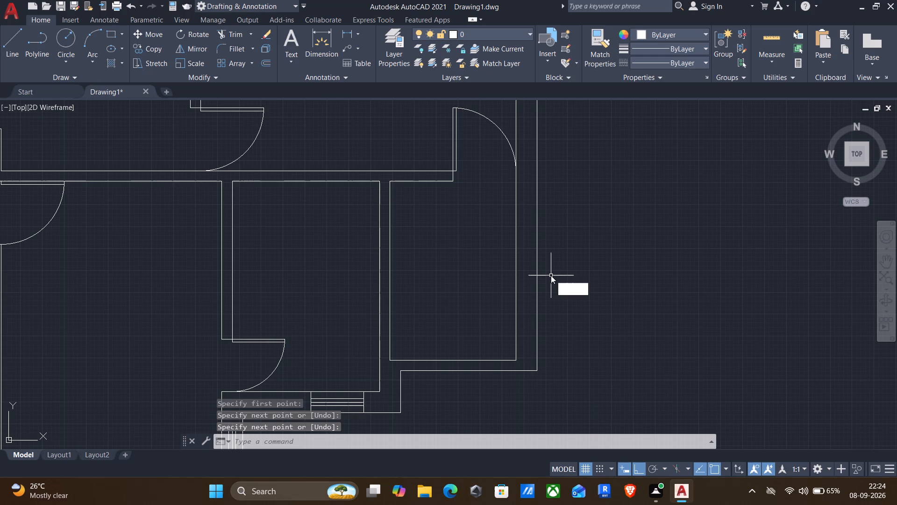
{"action": "key", "text": "Return"}
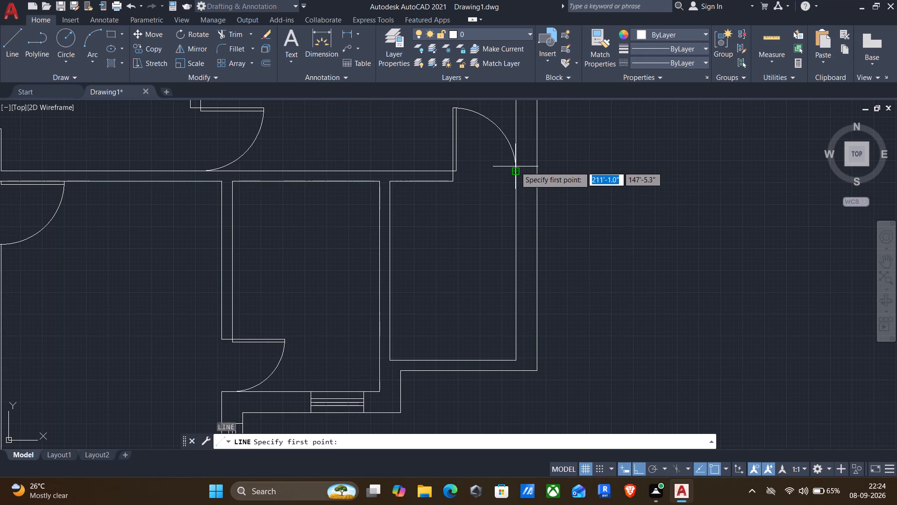
{"action": "left_click", "coordinate": [515, 166]}
{"action": "left_click", "coordinate": [538, 166]}
{"action": "key", "text": "Return"}
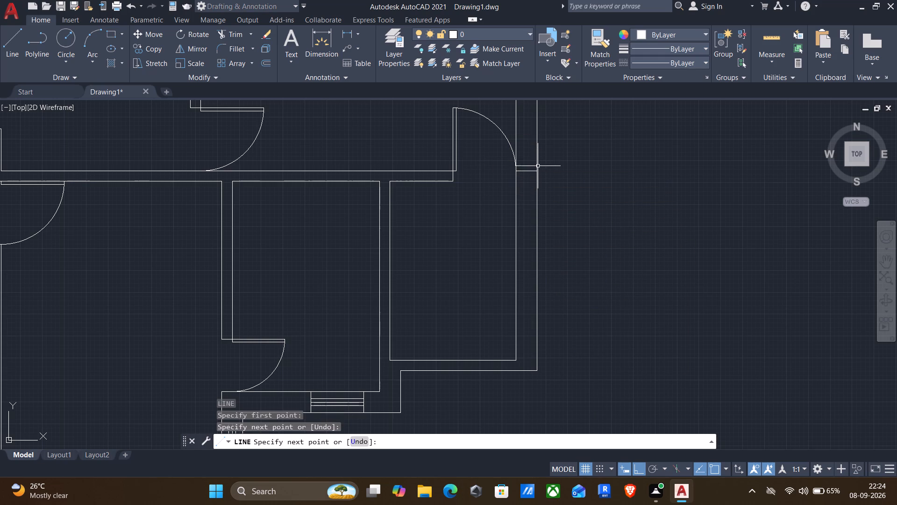
Draw a vertical centre line about 9'-2" long down the east wall from the short cross line's midpoint.
{"action": "key", "text": "l"}
{"action": "key", "text": "Return"}
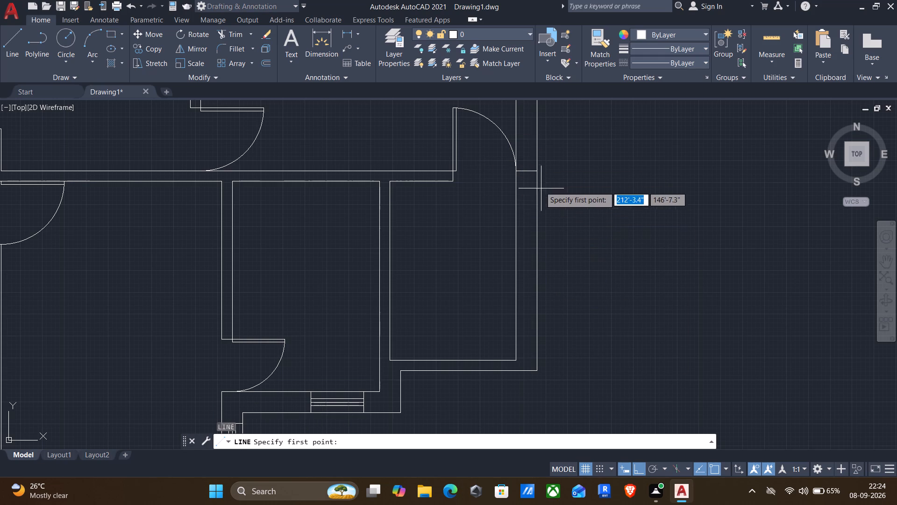
{"action": "left_click", "coordinate": [527, 170]}
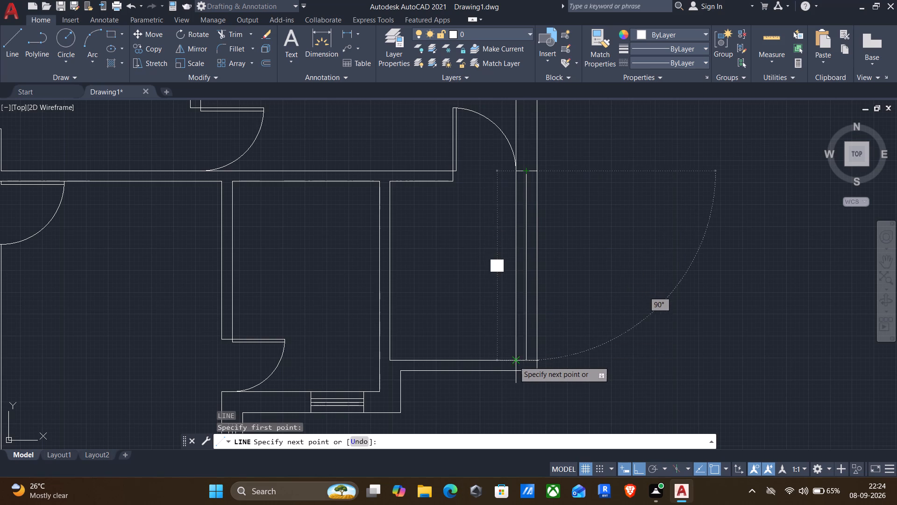
{"action": "scroll", "coordinate": [526, 365], "scroll_direction": "up", "scroll_amount": 2}
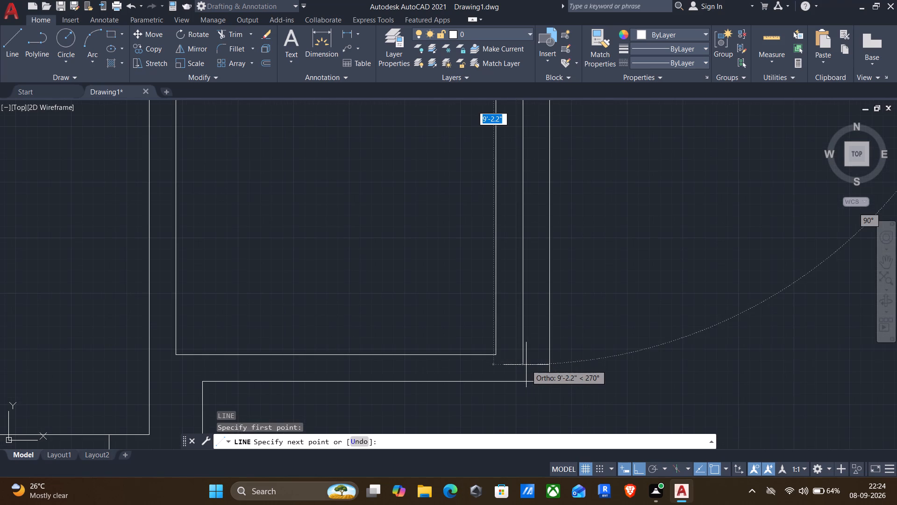
{"action": "left_click", "coordinate": [526, 364]}
{"action": "key", "text": "Return"}
Draw a vertical cross line through the bottom wall's thickness from the narrow lower-right room's inner bottom-right corner to the outer face.
{"action": "key", "text": "Return"}
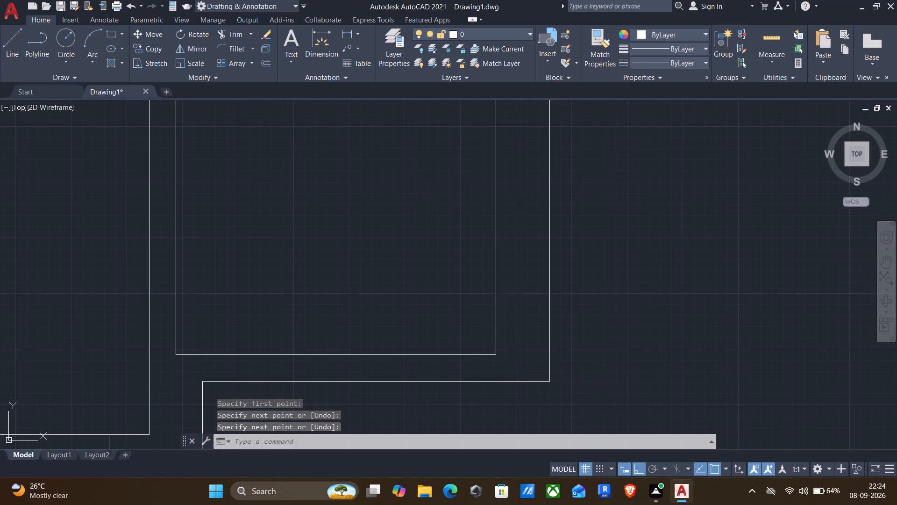
{"action": "left_click", "coordinate": [498, 352]}
{"action": "left_click", "coordinate": [498, 384]}
{"action": "key", "text": "Return"}
Draw a horizontal line about 8" long from the corner cross line's midpoint eastward past the east-wall centre line.
{"action": "key", "text": "Return"}
{"action": "left_click", "coordinate": [497, 368]}
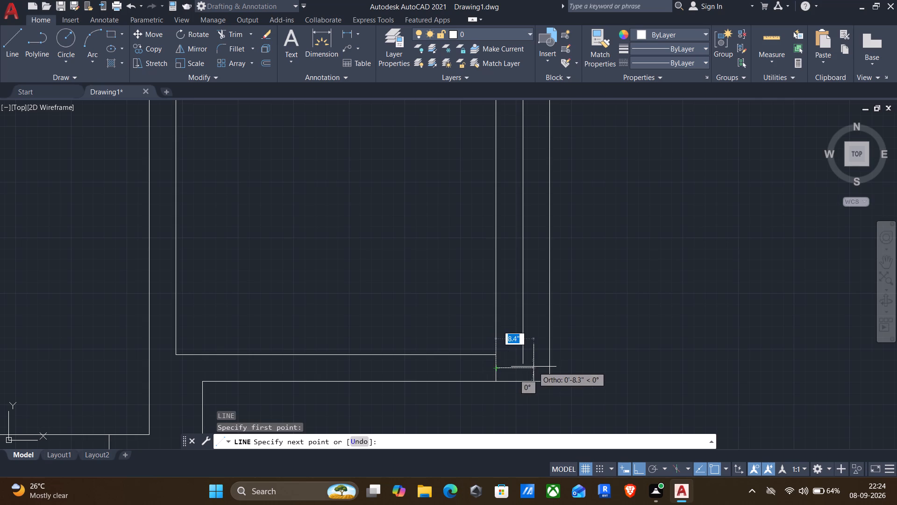
{"action": "left_click", "coordinate": [534, 367]}
{"action": "key", "text": "Return"}
Fillet the short horizontal line and the east-wall centre line with zero radius to form a sharp corner.
{"action": "key", "text": "f"}
{"action": "key", "text": "Return"}
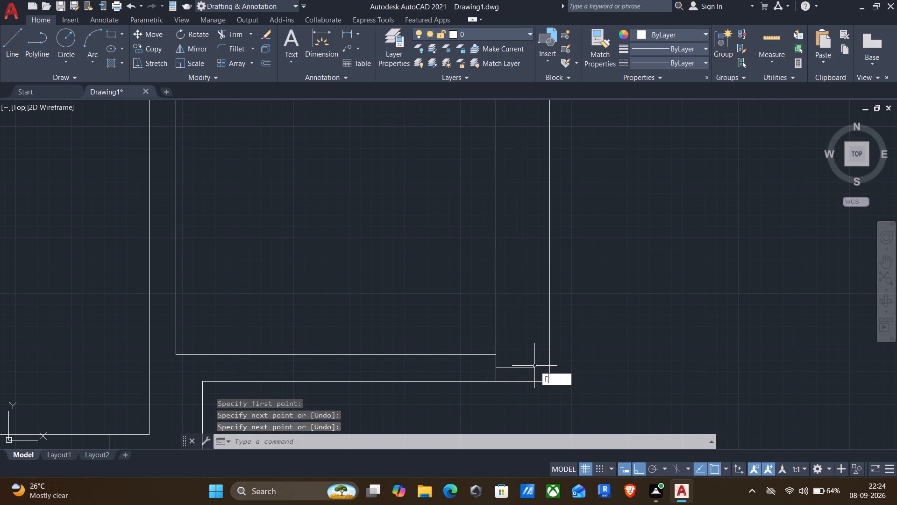
{"action": "left_click", "coordinate": [513, 368]}
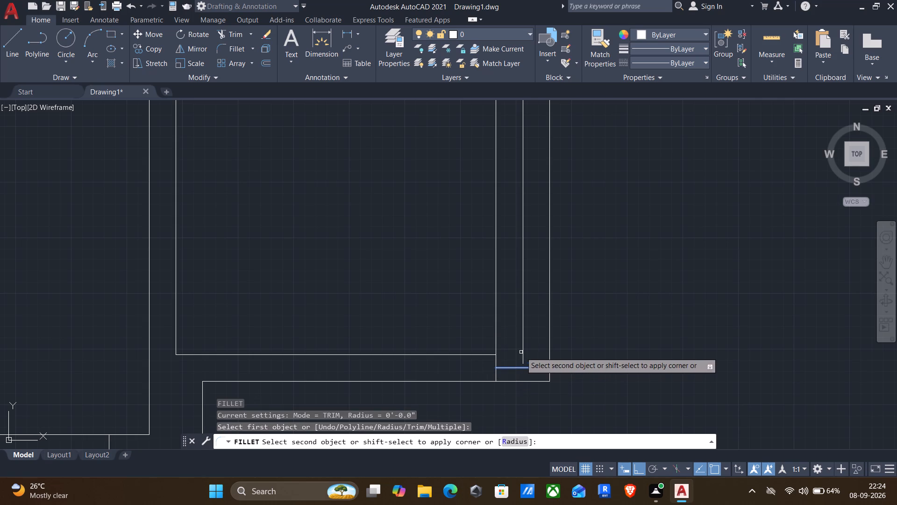
{"action": "left_click", "coordinate": [523, 349]}
Draw a 6" vertical line across the west end of the narrow room's bottom wall, up from the exterior step corner.
{"action": "middle_click_drag", "start_coordinate": [504, 373], "coordinate": [554, 333]}
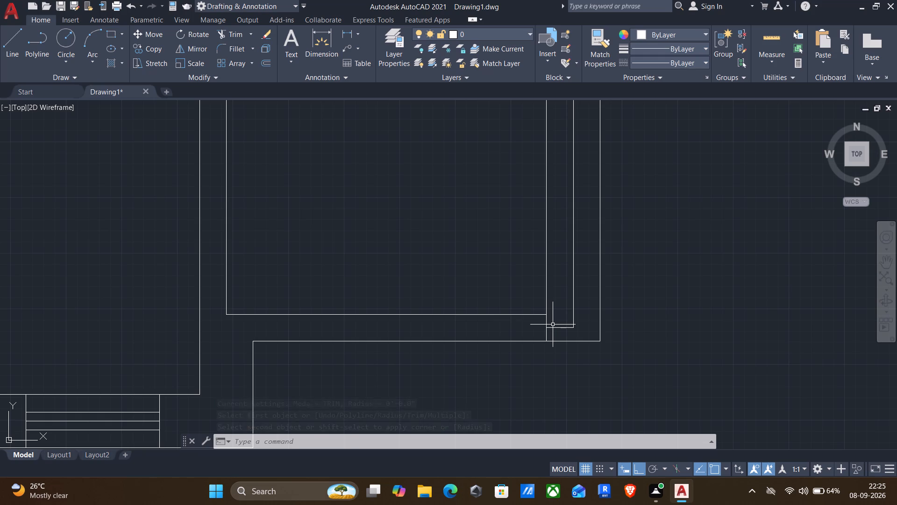
{"action": "key", "text": "l"}
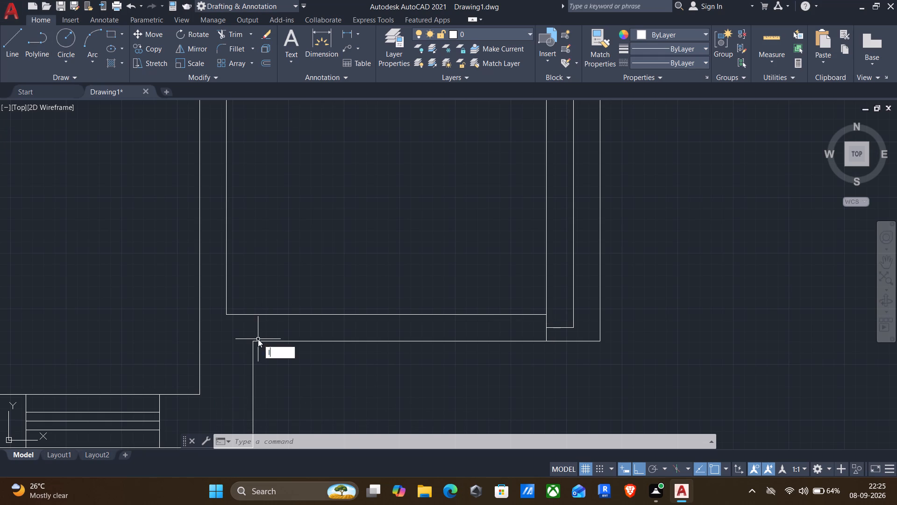
{"action": "key", "text": "Return"}
{"action": "left_click", "coordinate": [251, 340]}
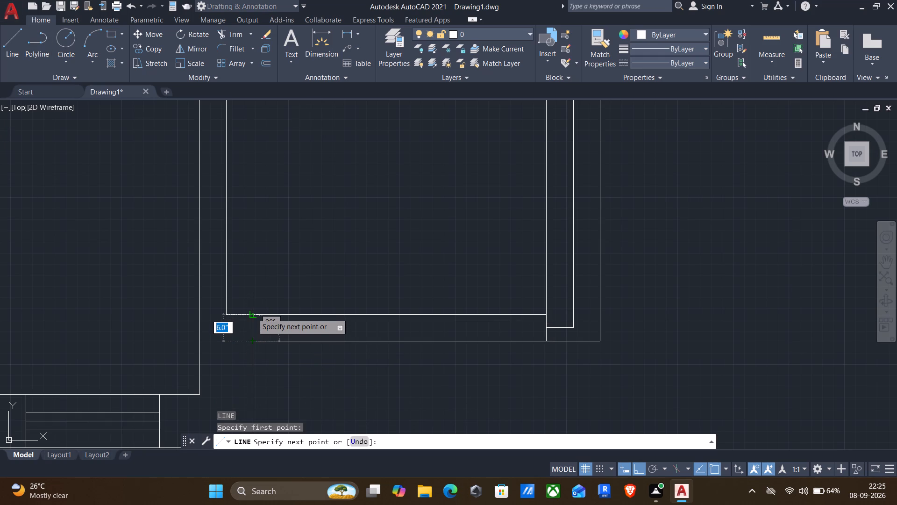
{"action": "scroll", "coordinate": [253, 312], "scroll_direction": "up", "scroll_amount": 2}
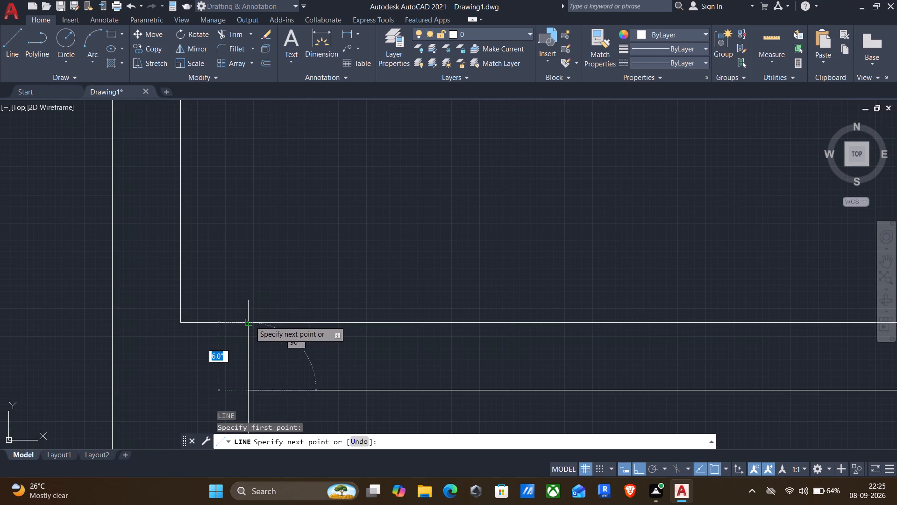
{"action": "left_click", "coordinate": [250, 322]}
{"action": "key", "text": "Return"}
Draw a 5'-6" horizontal centre line along the narrow room's bottom wall, joining the west cross line's midpoint to the short corner segment.
{"action": "key", "text": "l"}
{"action": "key", "text": "Return"}
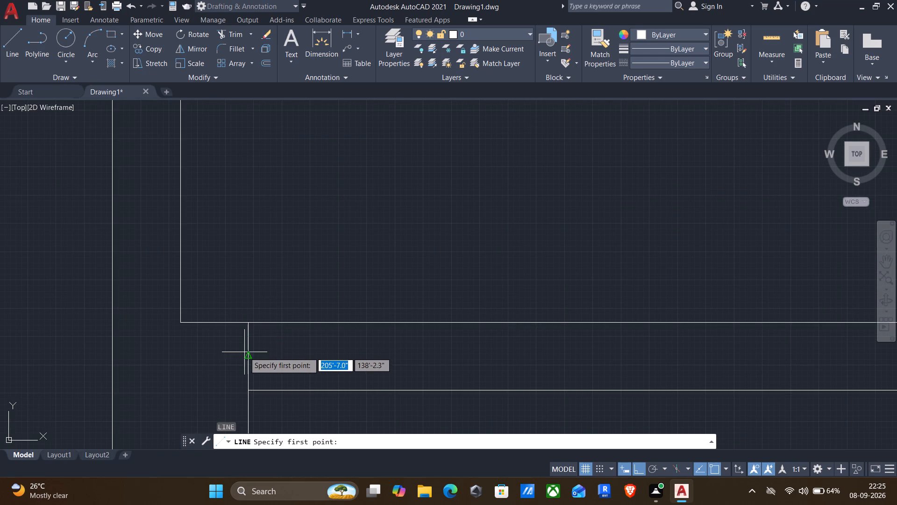
{"action": "left_click", "coordinate": [246, 355]}
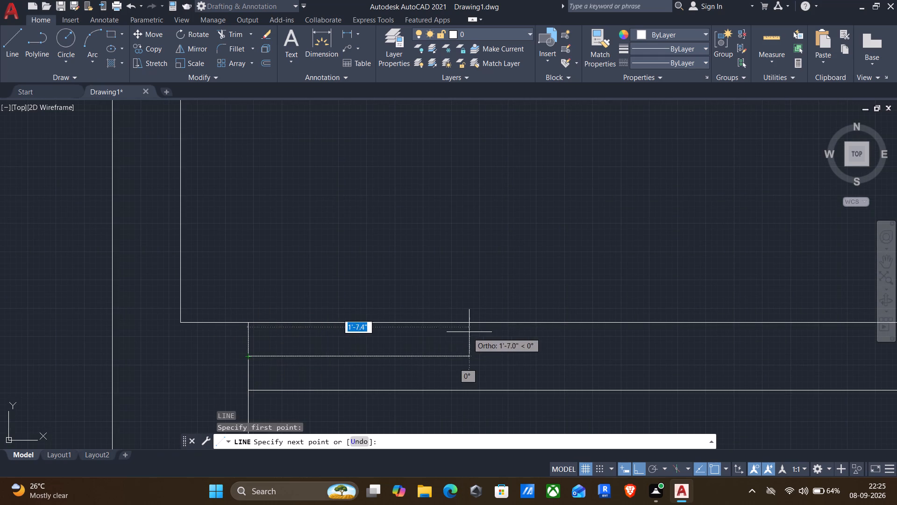
{"action": "scroll", "coordinate": [473, 332], "scroll_direction": "down", "scroll_amount": 2}
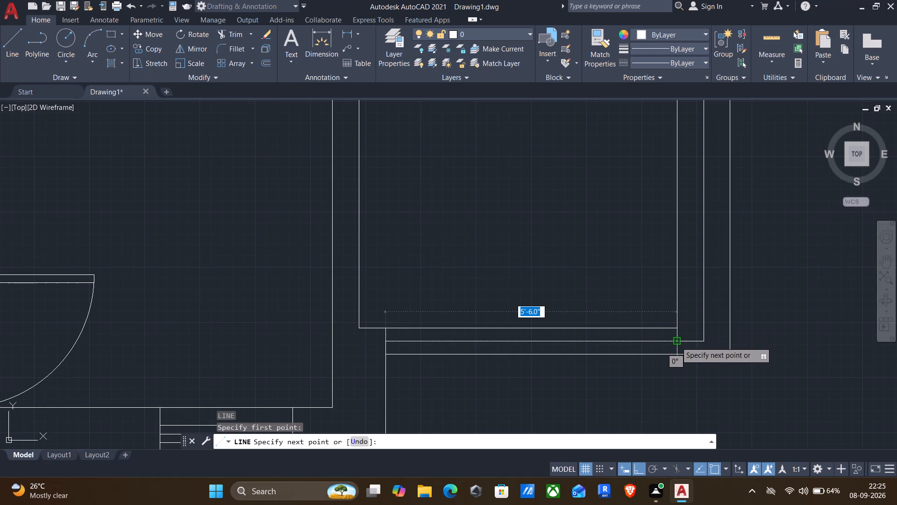
{"action": "left_click", "coordinate": [676, 343]}
{"action": "key", "text": "Return"}
Erase the vertical cross line at the narrow lower-right room's bottom-right wall corner.
{"action": "scroll", "coordinate": [660, 336], "scroll_direction": "up", "scroll_amount": 3}
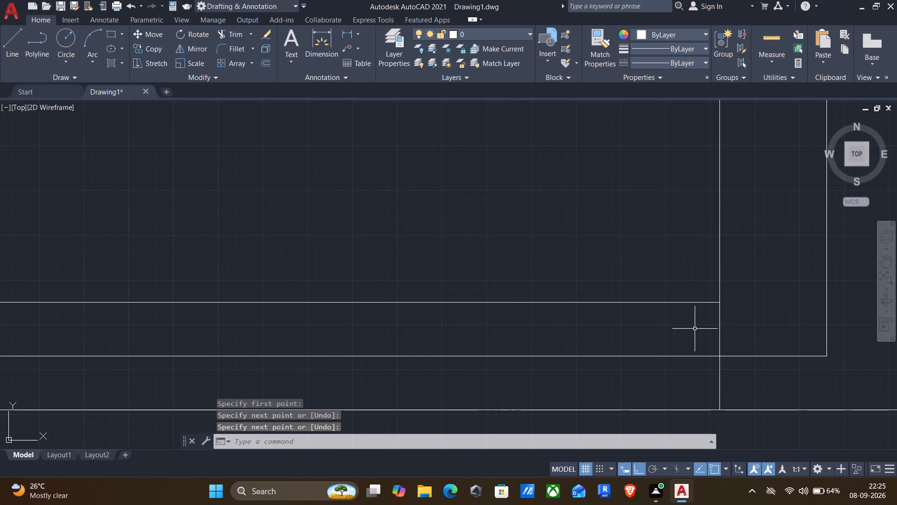
{"action": "left_click", "coordinate": [721, 332]}
{"action": "left_click", "coordinate": [709, 334]}
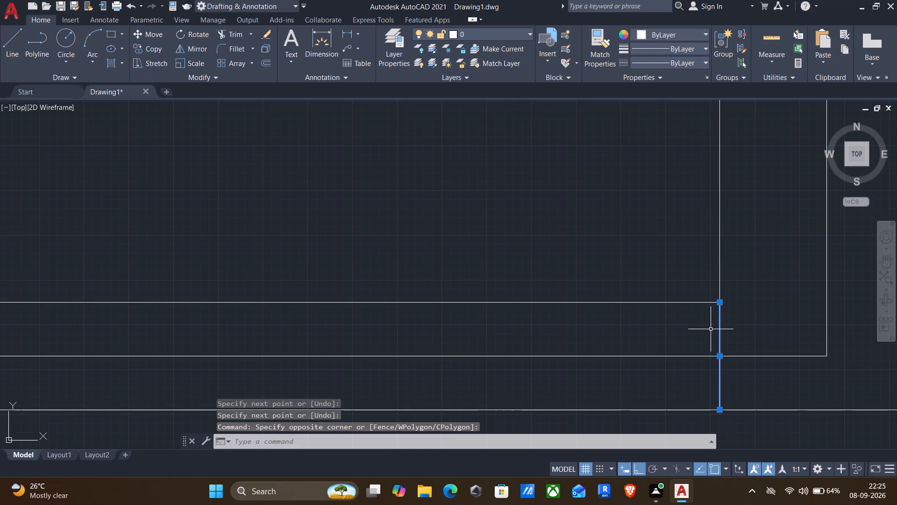
{"action": "key", "text": "Delete"}
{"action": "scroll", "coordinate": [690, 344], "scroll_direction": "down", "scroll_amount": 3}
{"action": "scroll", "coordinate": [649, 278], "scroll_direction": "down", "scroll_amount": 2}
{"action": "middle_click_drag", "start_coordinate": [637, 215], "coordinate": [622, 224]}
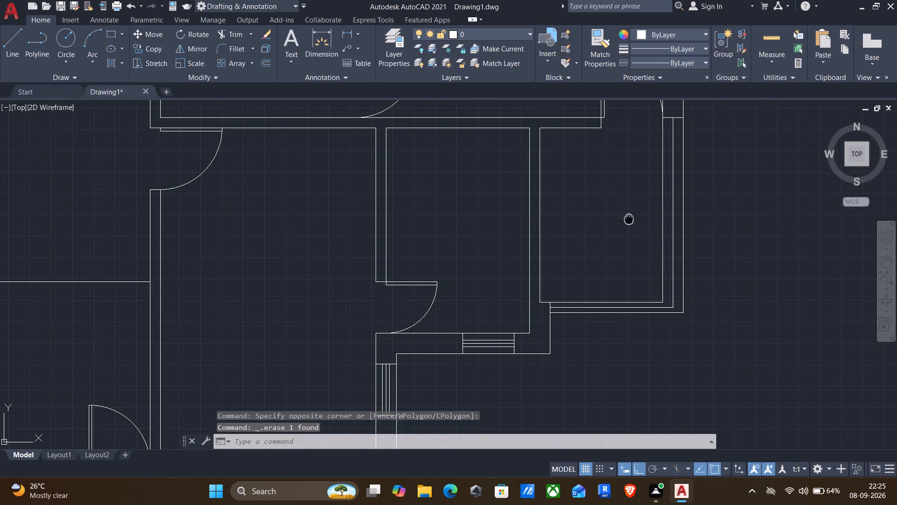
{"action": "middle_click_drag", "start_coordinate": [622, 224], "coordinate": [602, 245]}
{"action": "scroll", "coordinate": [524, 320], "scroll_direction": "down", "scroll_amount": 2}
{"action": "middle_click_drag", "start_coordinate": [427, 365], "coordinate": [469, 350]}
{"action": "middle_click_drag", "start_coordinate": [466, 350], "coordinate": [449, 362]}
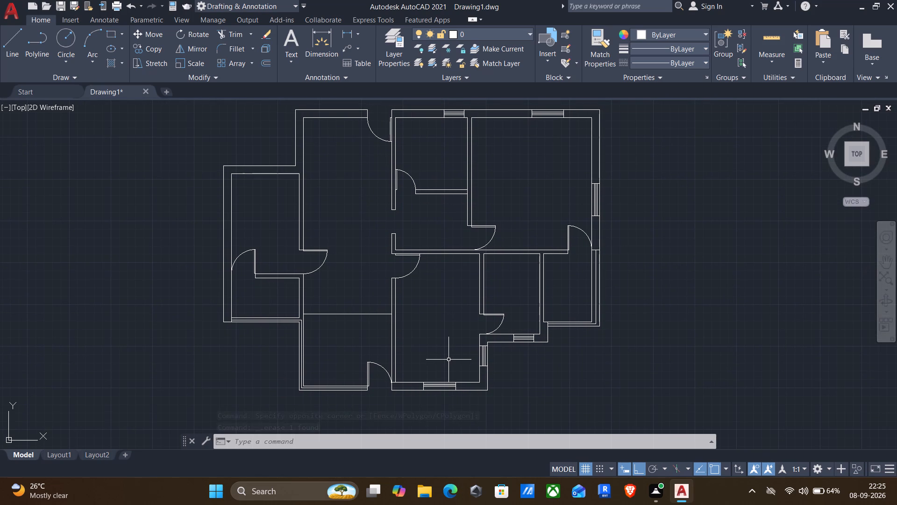
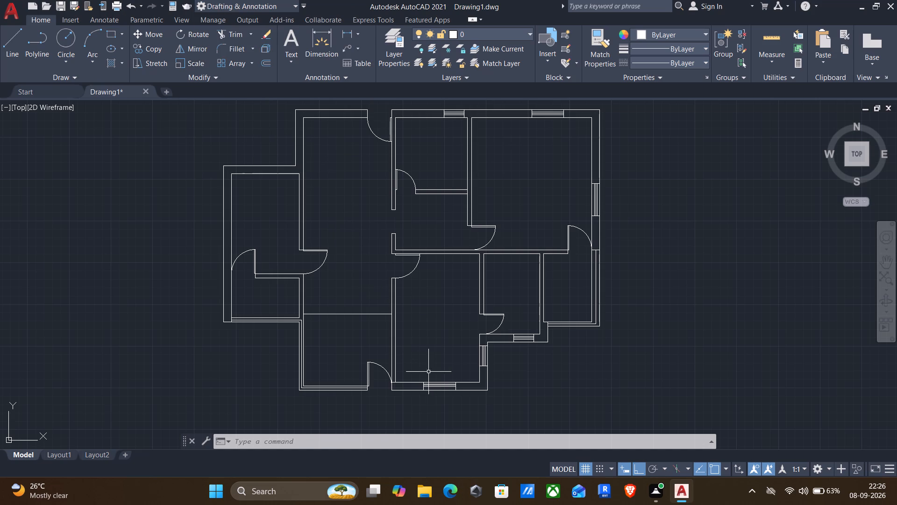
Erase the three off-centre horizontal pane lines of the window in the bottom exterior wall.
{"action": "scroll", "coordinate": [434, 382], "scroll_direction": "up", "scroll_amount": 1, "text": "ctrl"}
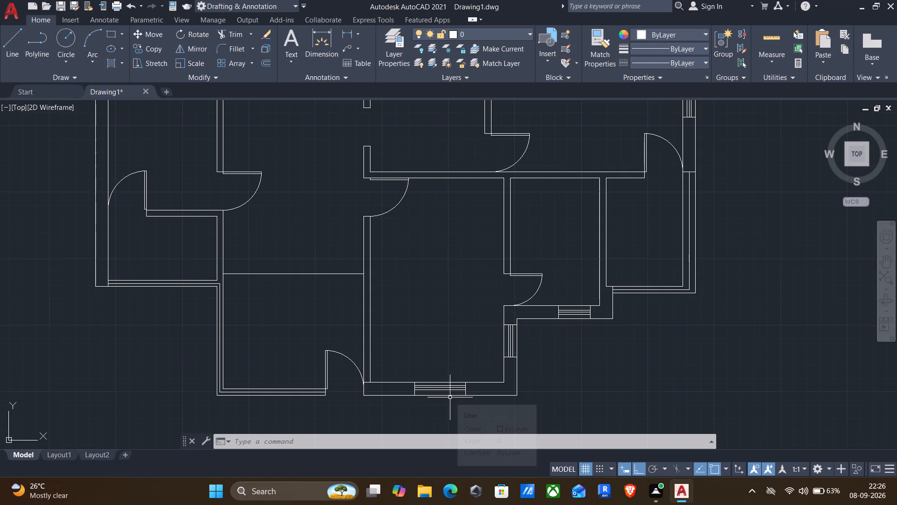
{"action": "scroll", "coordinate": [450, 397], "scroll_direction": "up", "scroll_amount": 3, "text": "ctrl"}
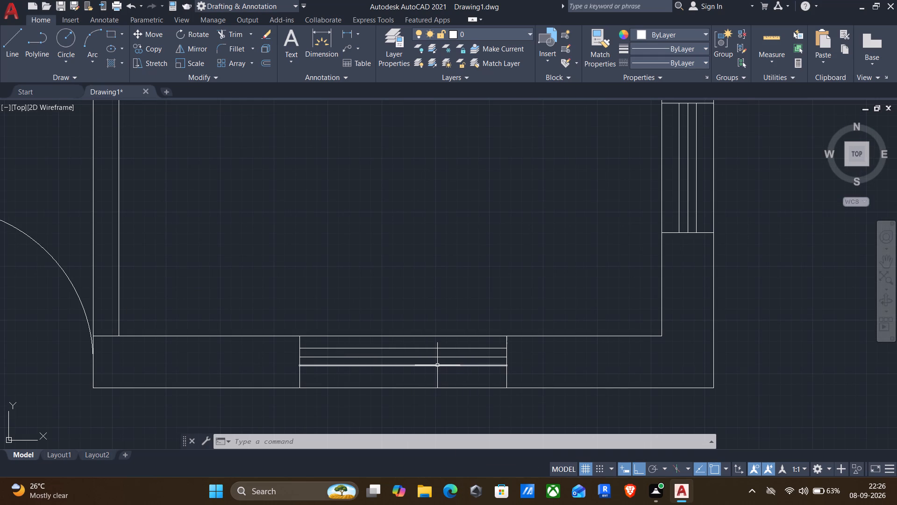
{"action": "left_click", "coordinate": [437, 365]}
{"action": "key", "text": "Delete"}
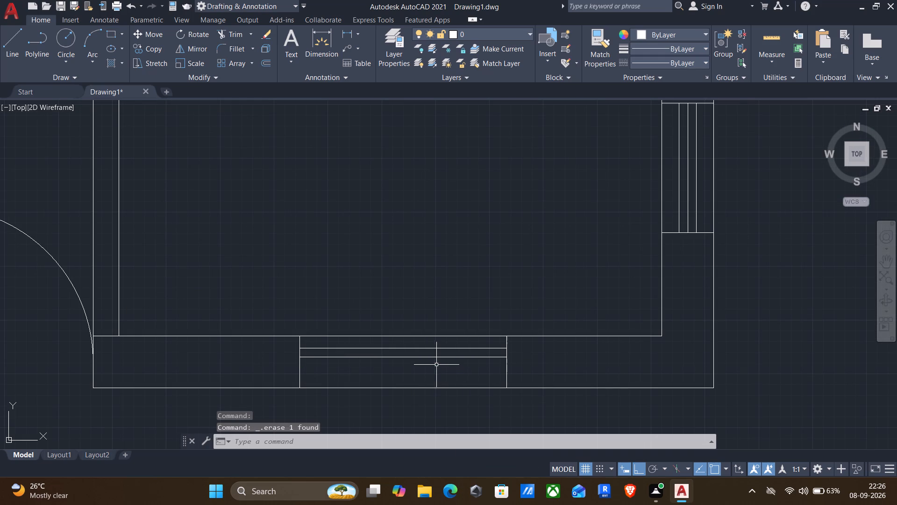
{"action": "left_click", "coordinate": [429, 359]}
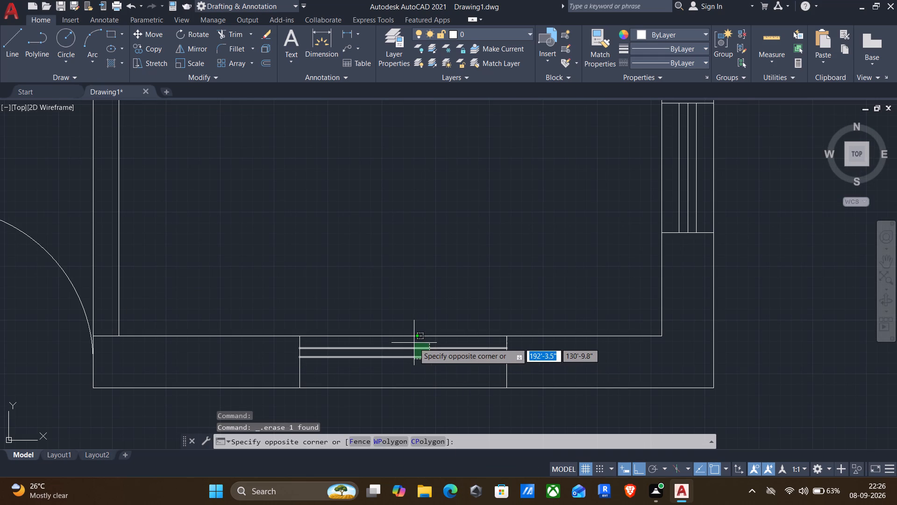
{"action": "left_click", "coordinate": [414, 343]}
{"action": "key", "text": "Delete"}
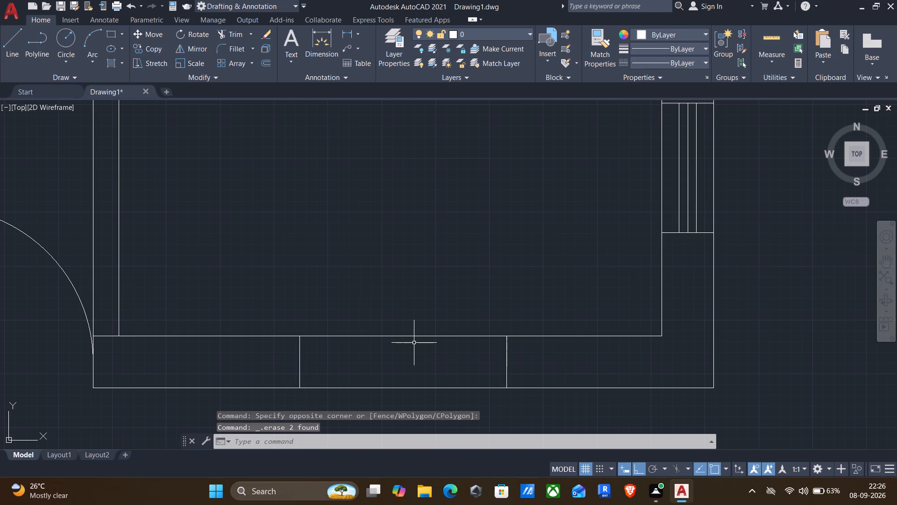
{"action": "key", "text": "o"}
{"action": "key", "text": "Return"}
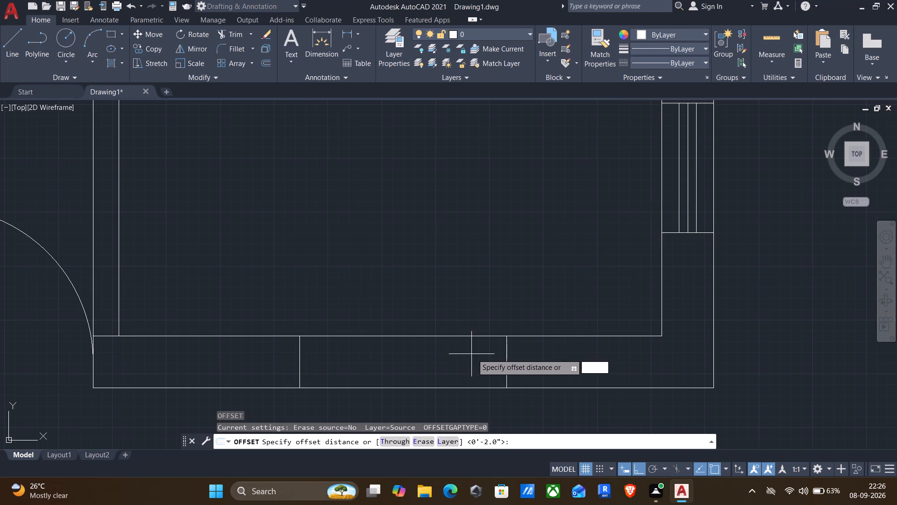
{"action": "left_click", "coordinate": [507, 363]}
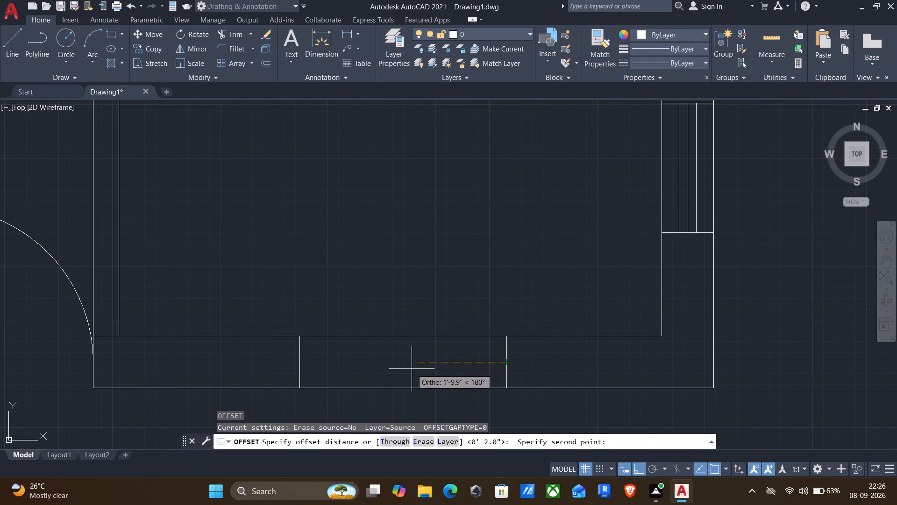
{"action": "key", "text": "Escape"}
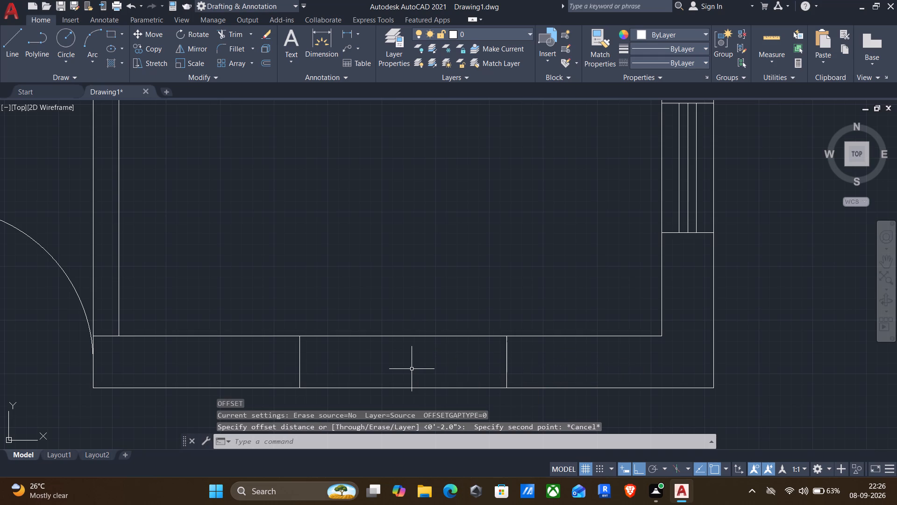
Draw a horizontal centre pane line across the bottom-wall window, from the east jamb's midpoint to the west jamb's midpoint.
{"action": "key", "text": "l"}
{"action": "key", "text": "Return"}
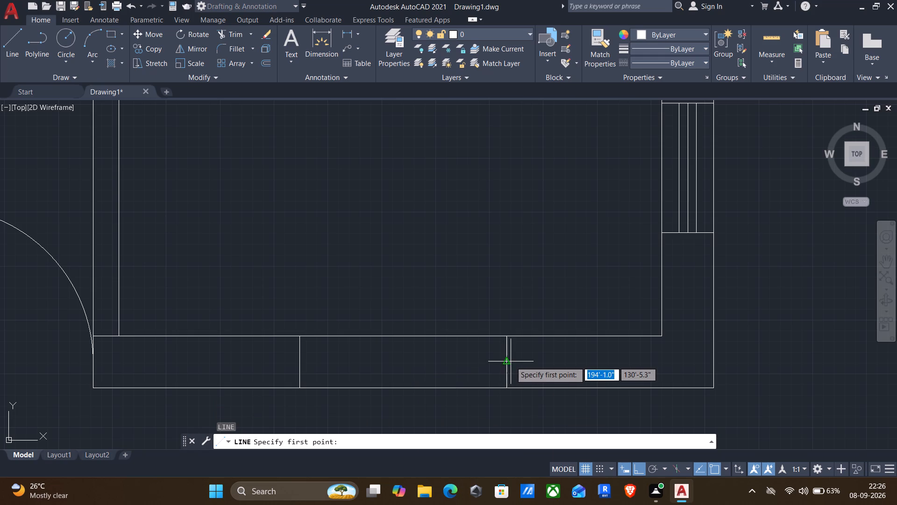
{"action": "left_click", "coordinate": [504, 361]}
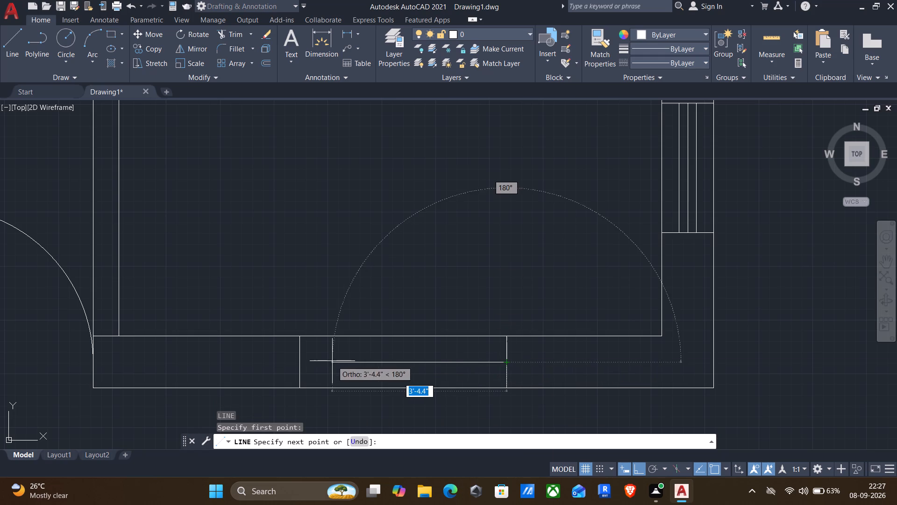
{"action": "left_click", "coordinate": [299, 364]}
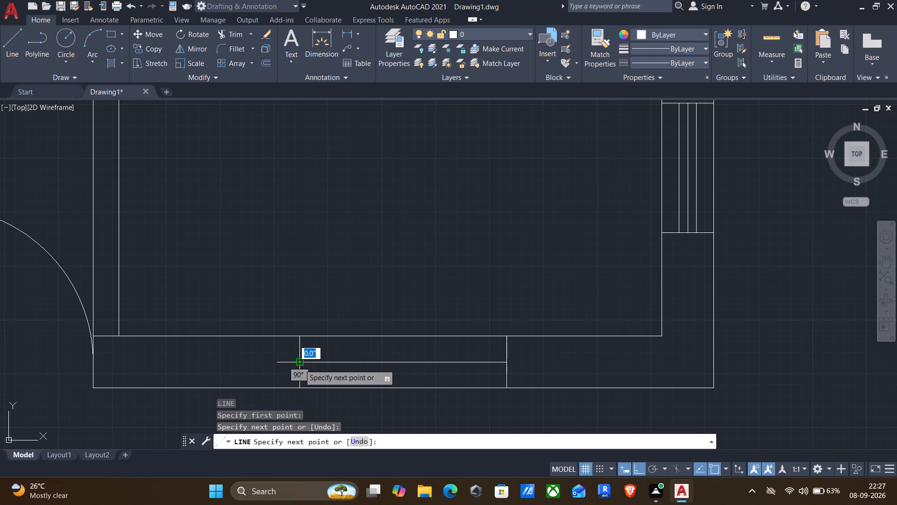
{"action": "key", "text": "Escape"}
Offset the bottom-wall window's centre pane line 2" to both its upper and lower sides.
{"action": "key", "text": "o"}
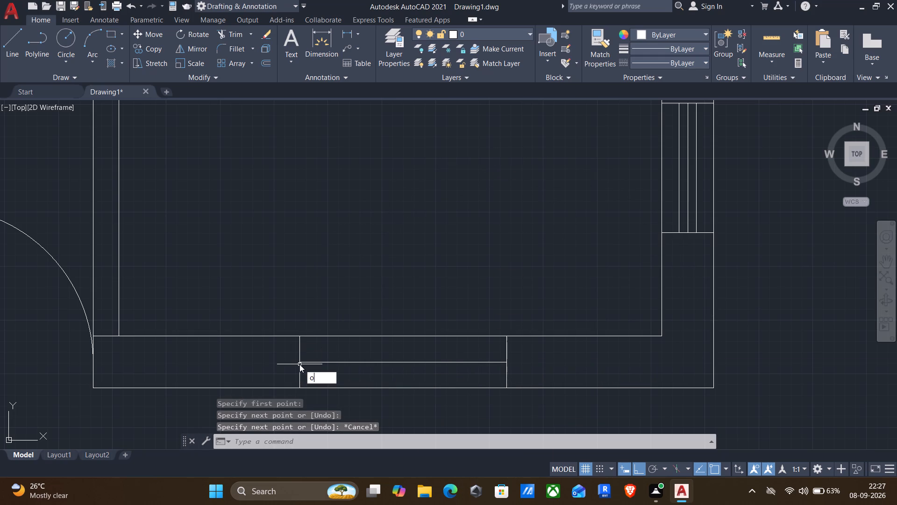
{"action": "key", "text": "Return"}
{"action": "left_click_drag", "start_coordinate": [336, 363], "coordinate": [339, 335]}
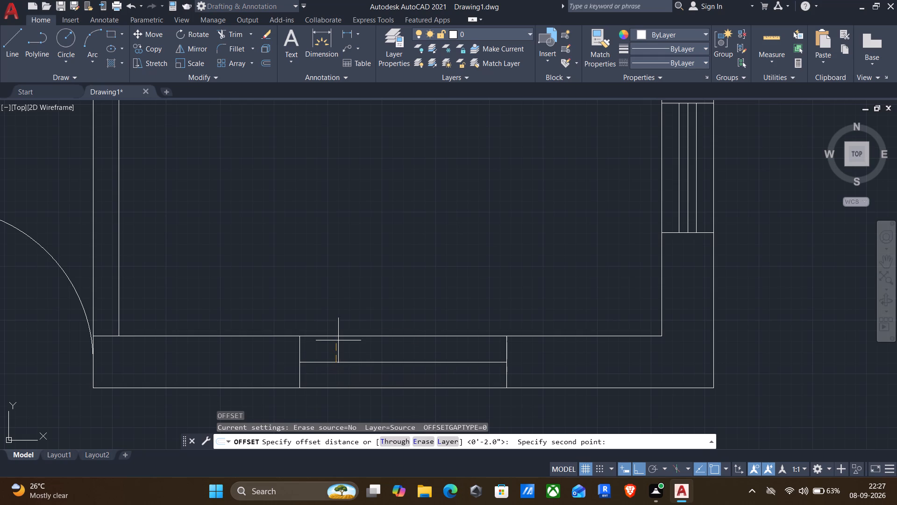
{"action": "left_click_drag", "start_coordinate": [339, 335], "coordinate": [340, 319]}
{"action": "left_click", "coordinate": [340, 319]}
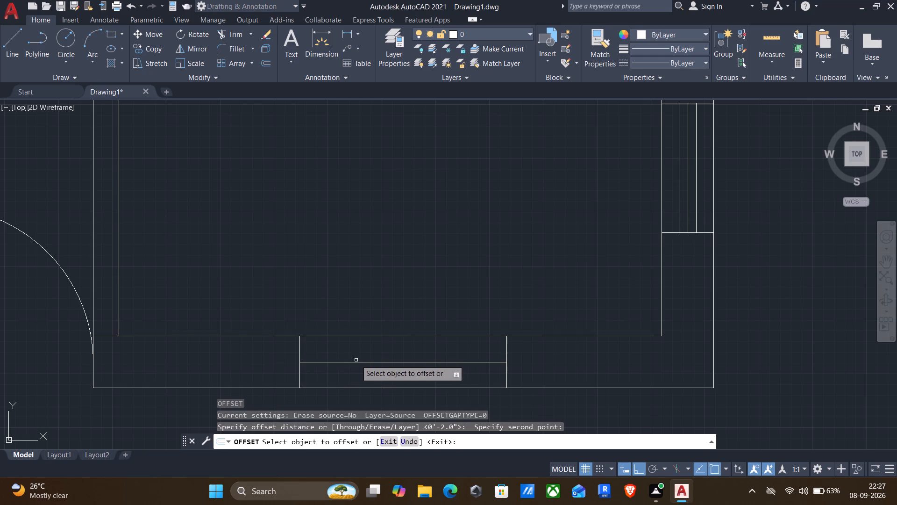
{"action": "left_click", "coordinate": [358, 363]}
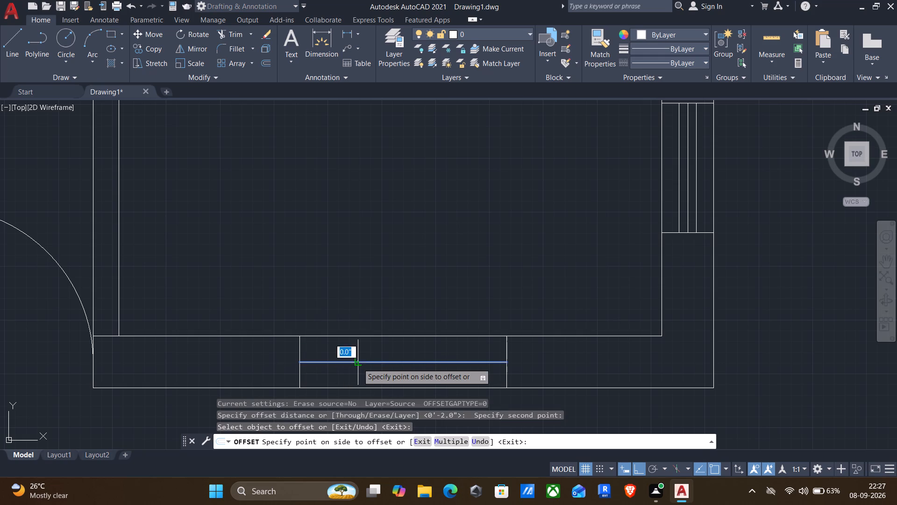
{"action": "key", "text": "2"}
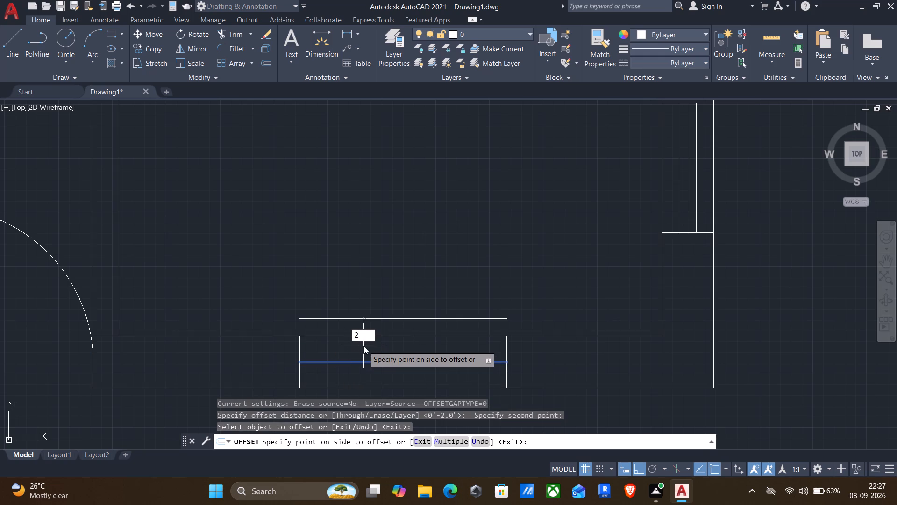
{"action": "key", "text": "shift+quotedbl"}
{"action": "key", "text": "Return"}
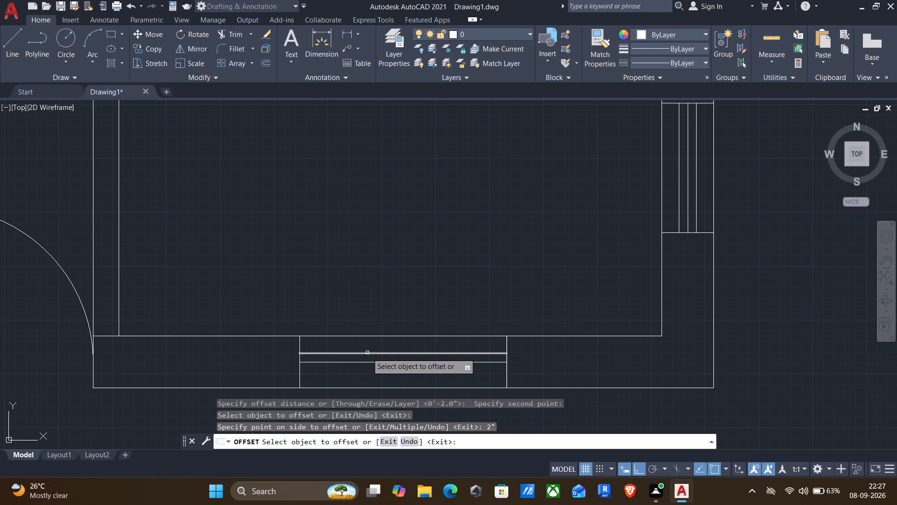
{"action": "left_click", "coordinate": [372, 363]}
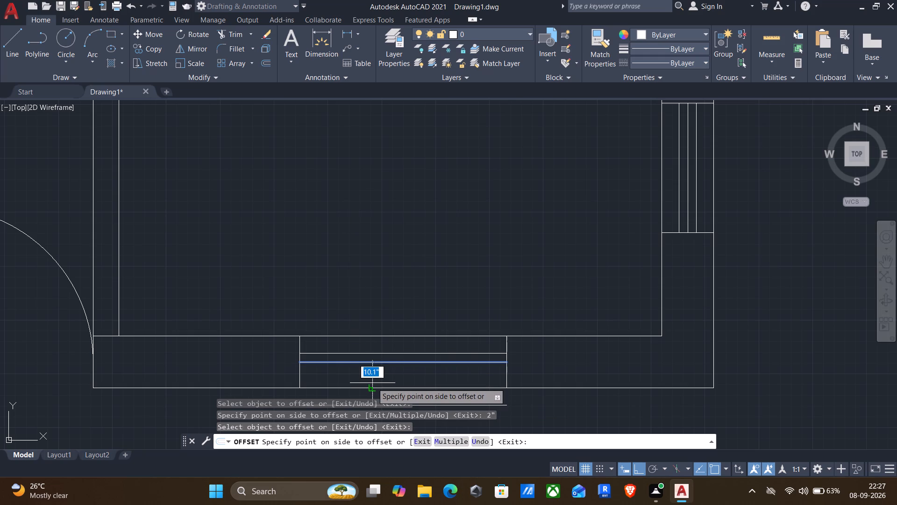
{"action": "type", "text": "2\""}
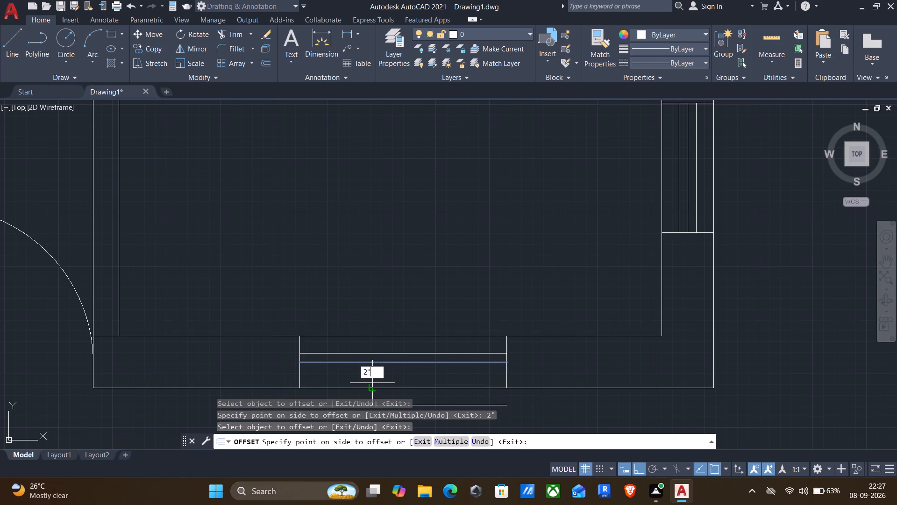
{"action": "key", "text": "Return"}
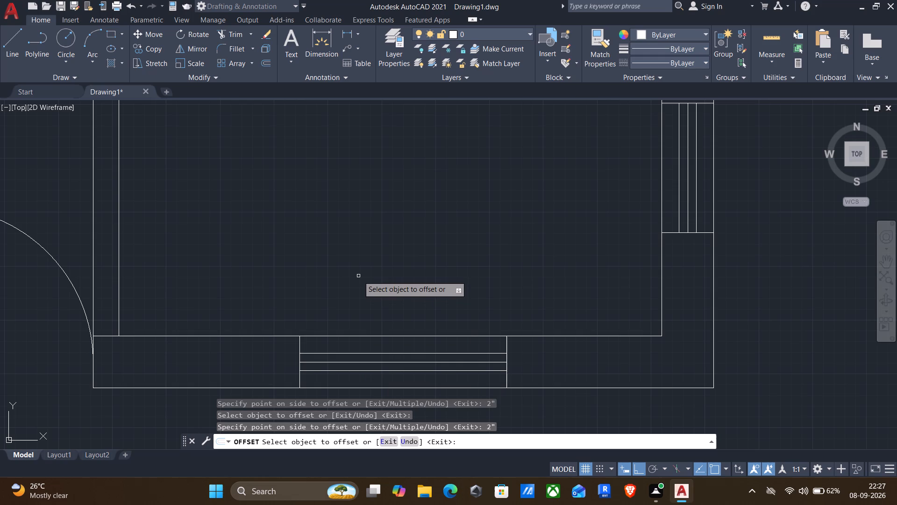
{"action": "scroll", "coordinate": [358, 276], "scroll_direction": "down", "scroll_amount": 2, "text": "ctrl"}
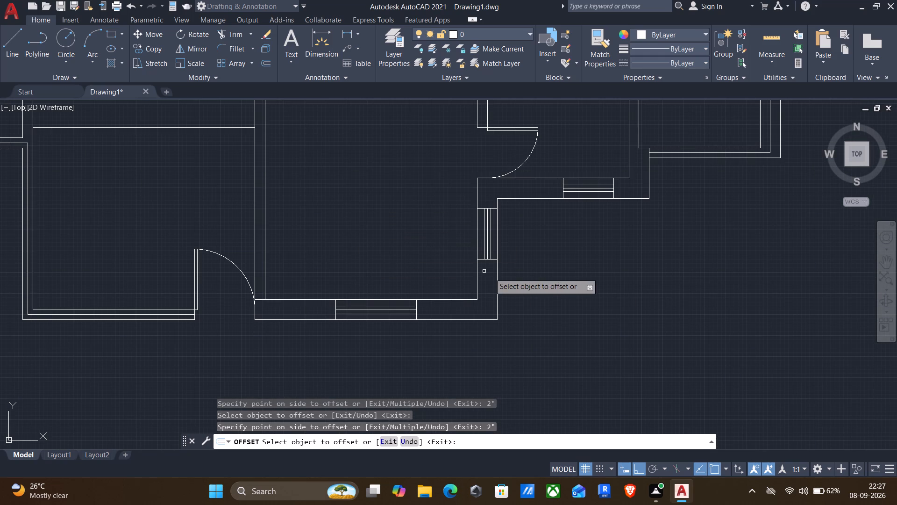
{"action": "key", "text": "Escape"}
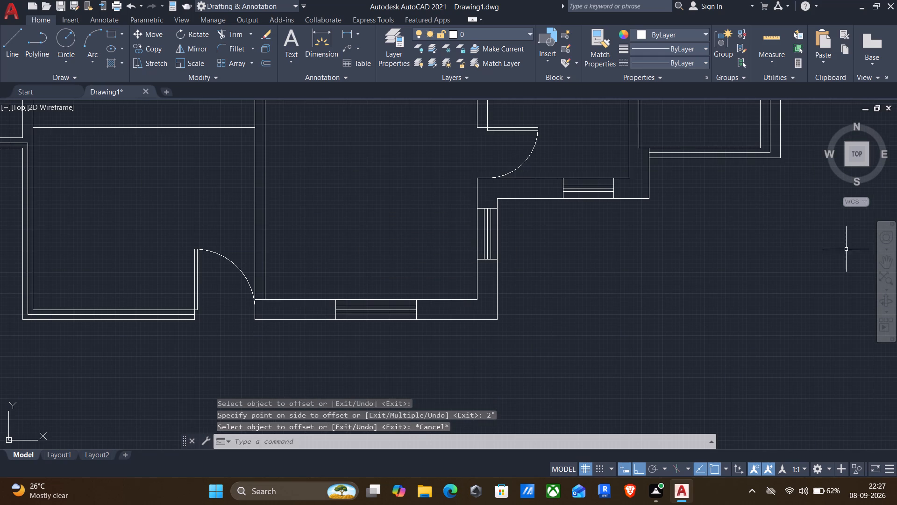
Examine the overall floor plan, with its walls, doors and windows.
{"action": "left_click", "coordinate": [884, 259]}
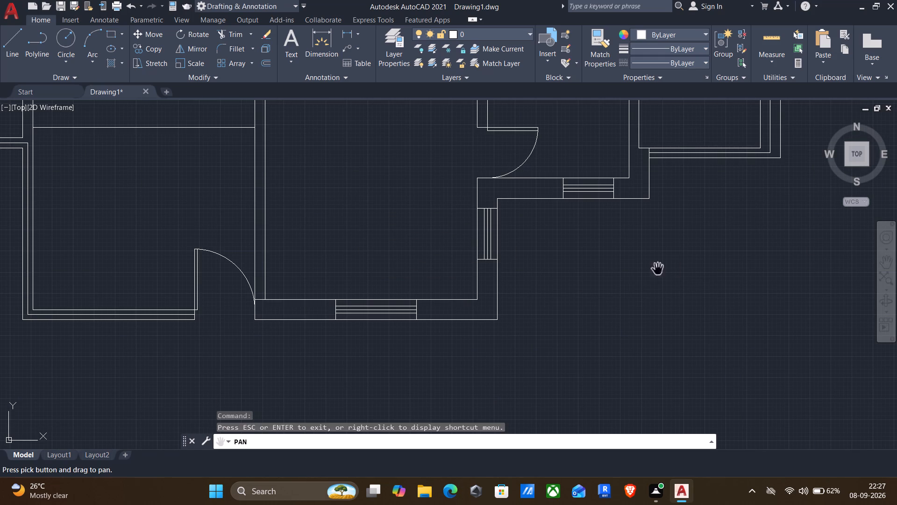
{"action": "left_click_drag", "start_coordinate": [410, 169], "coordinate": [505, 364]}
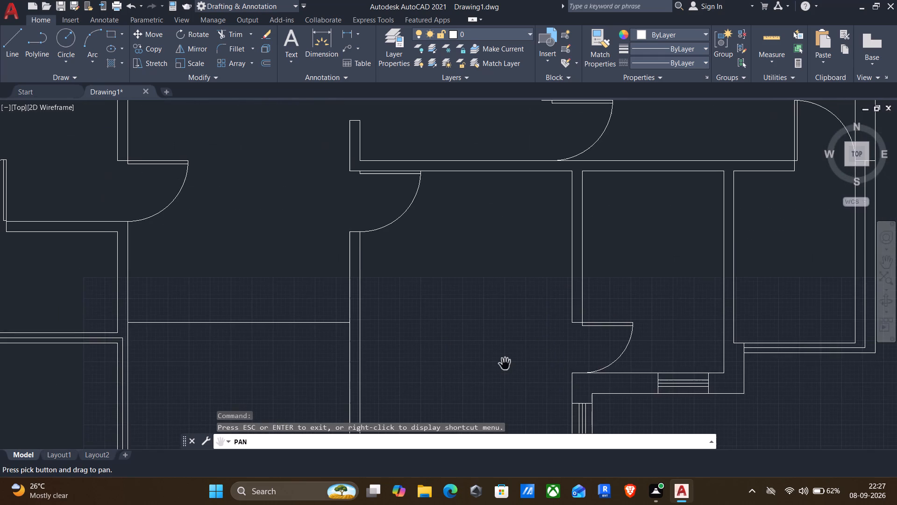
{"action": "scroll", "coordinate": [505, 364], "scroll_direction": "down", "scroll_amount": 4, "text": "ctrl"}
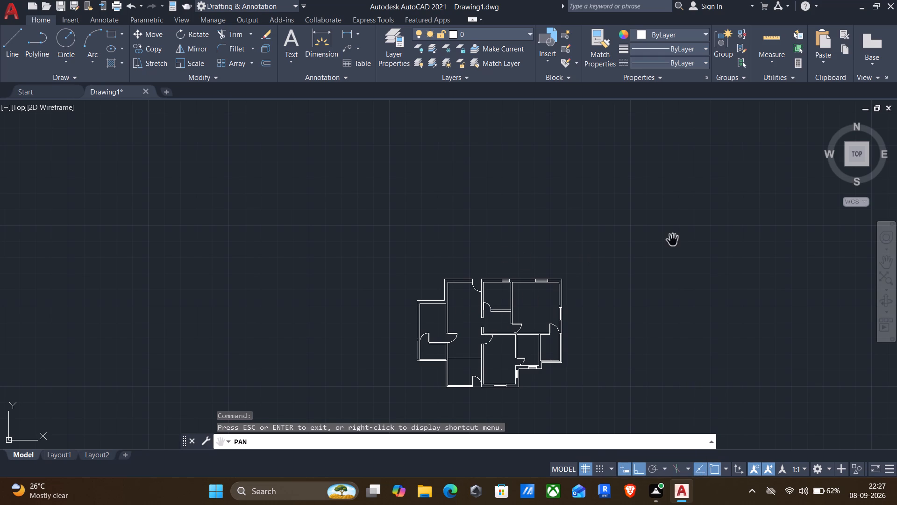
{"action": "key", "text": "Escape"}
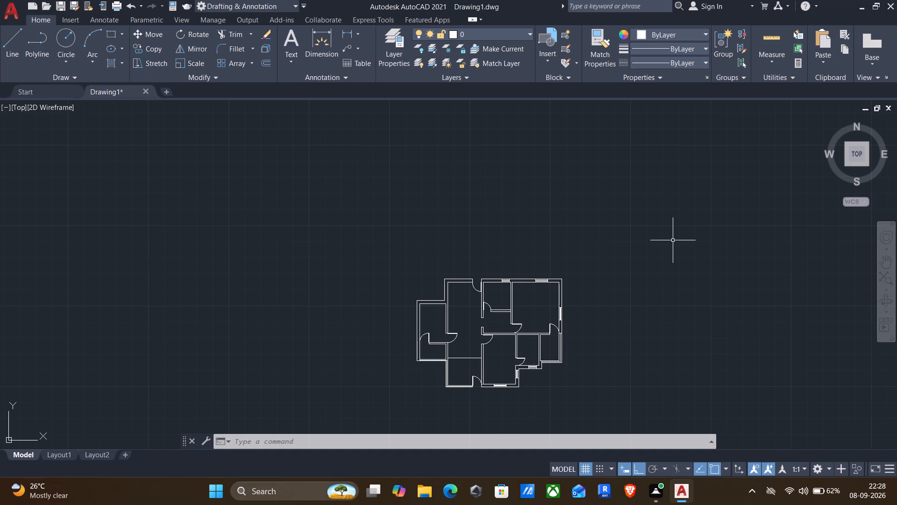
{"action": "scroll", "coordinate": [569, 317], "scroll_direction": "up", "scroll_amount": 1, "text": "ctrl"}
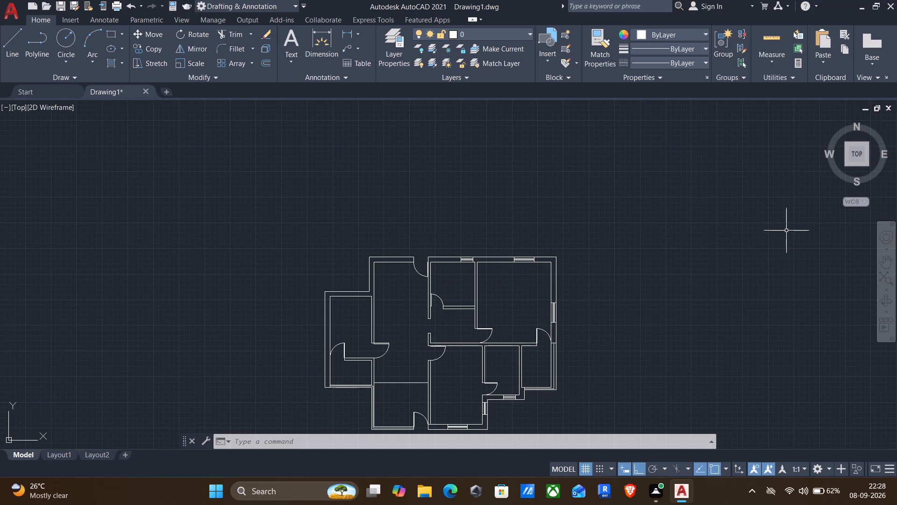
{"action": "left_click", "coordinate": [883, 260]}
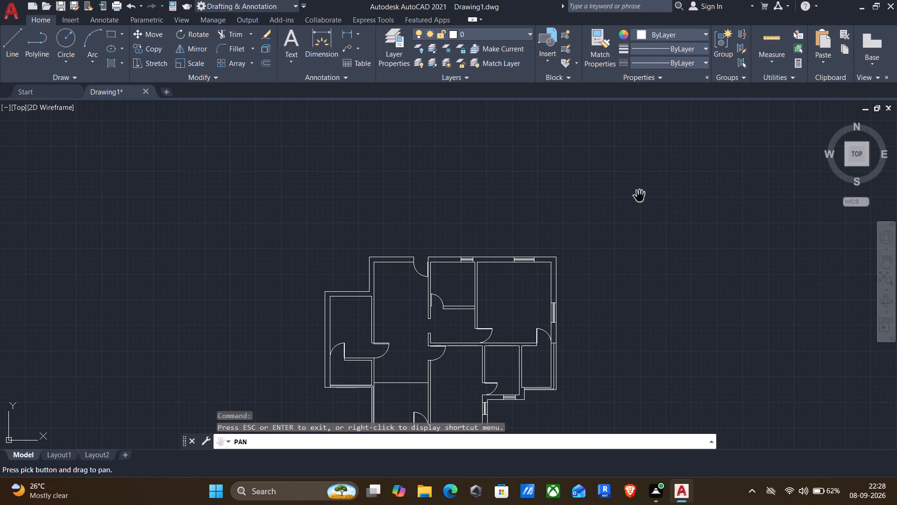
{"action": "left_click_drag", "start_coordinate": [624, 194], "coordinate": [619, 138]}
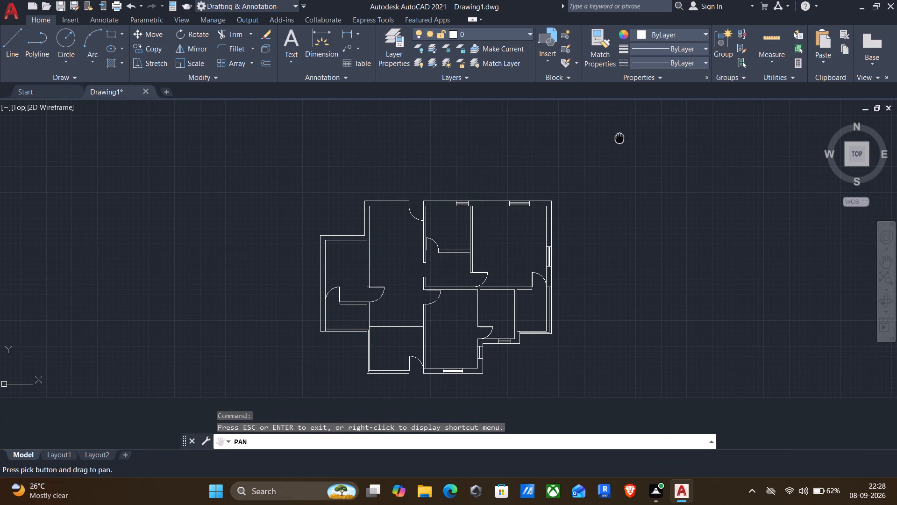
{"action": "key", "text": "Escape"}
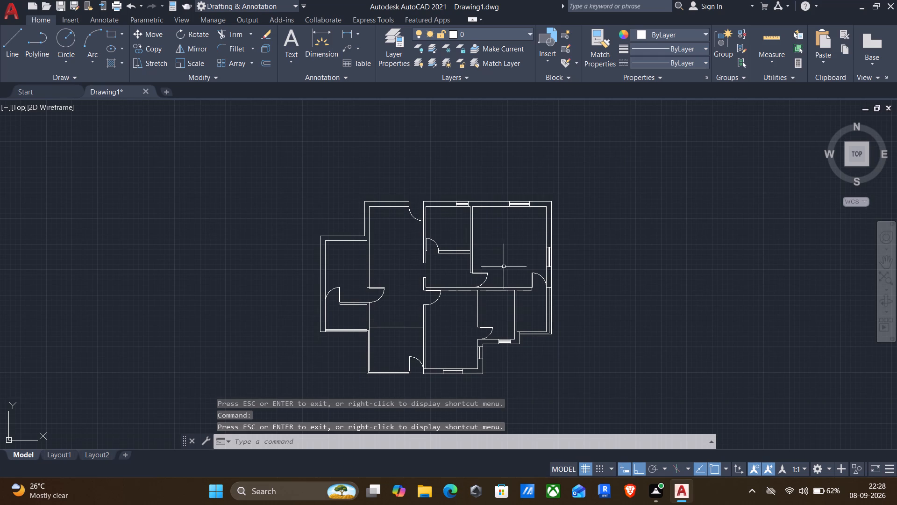
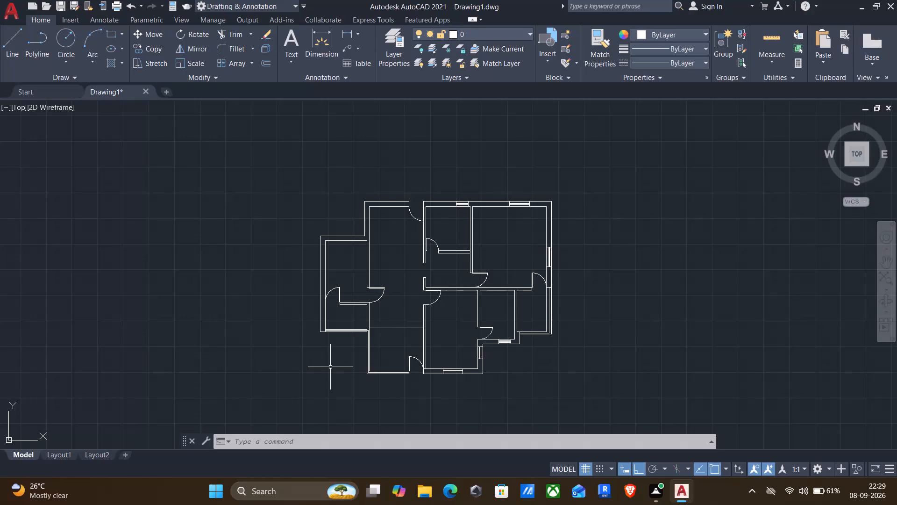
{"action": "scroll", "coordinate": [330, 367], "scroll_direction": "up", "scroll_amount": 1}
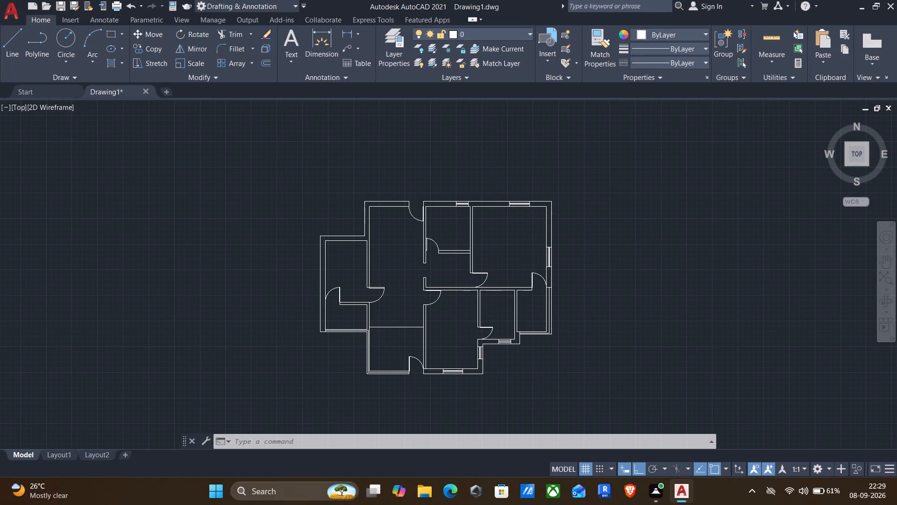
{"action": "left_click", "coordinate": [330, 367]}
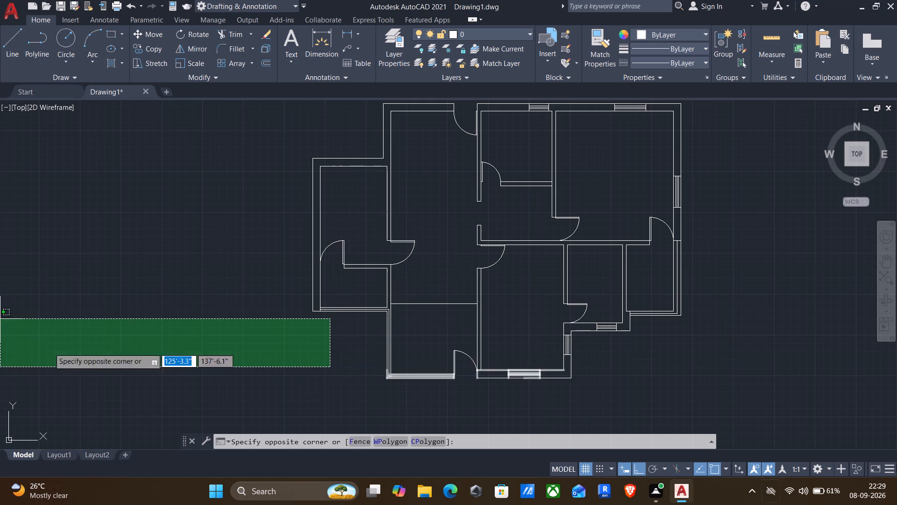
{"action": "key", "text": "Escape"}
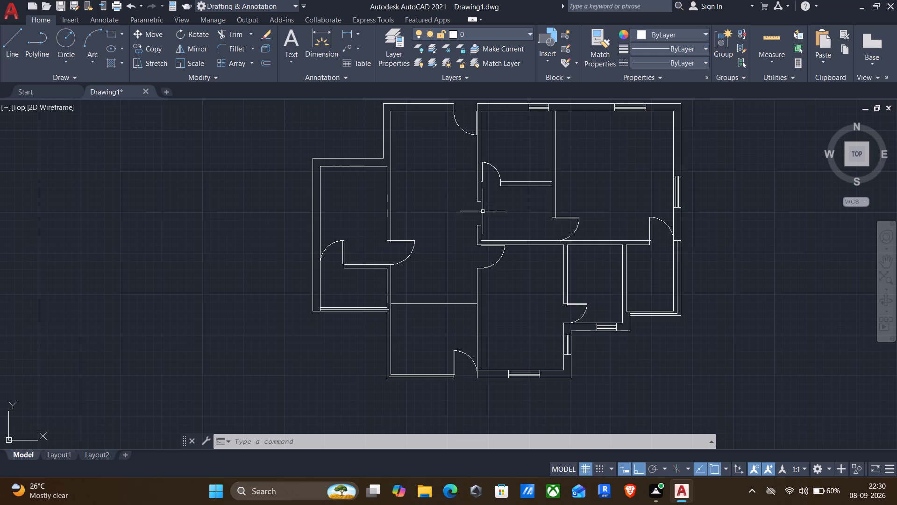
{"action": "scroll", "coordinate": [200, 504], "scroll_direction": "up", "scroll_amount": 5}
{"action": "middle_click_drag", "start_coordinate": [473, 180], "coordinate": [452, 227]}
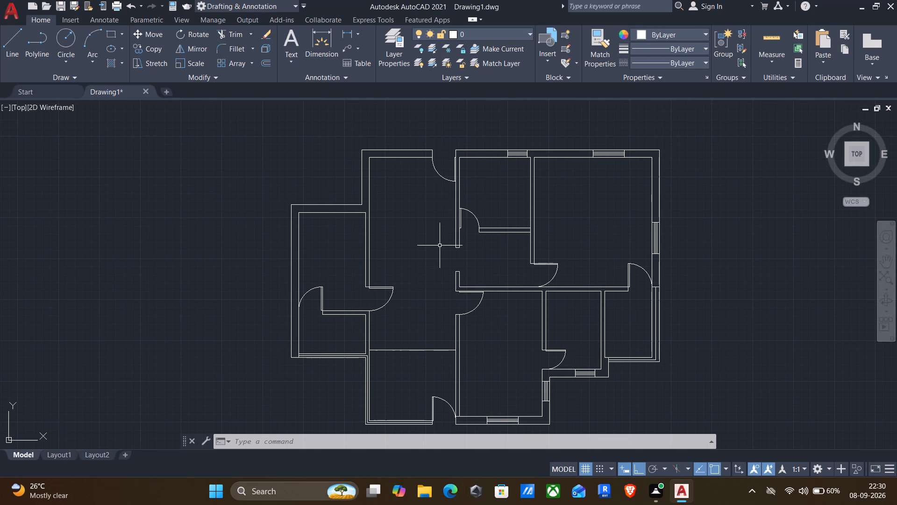
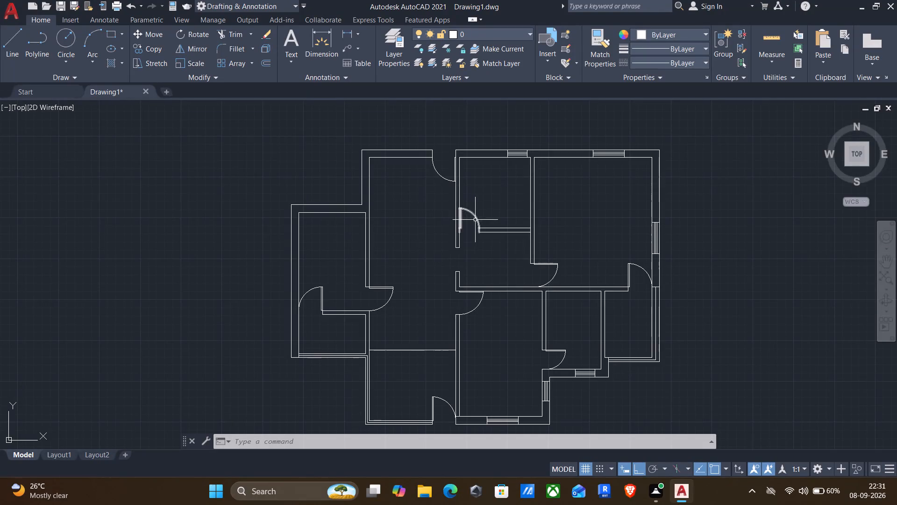
Add a multiline text label reading "Drawing cum dinning" with "24'6" x 11'" beneath it in the large room beside the top entrance door.
{"action": "middle_click_drag", "start_coordinate": [458, 228], "coordinate": [426, 234]}
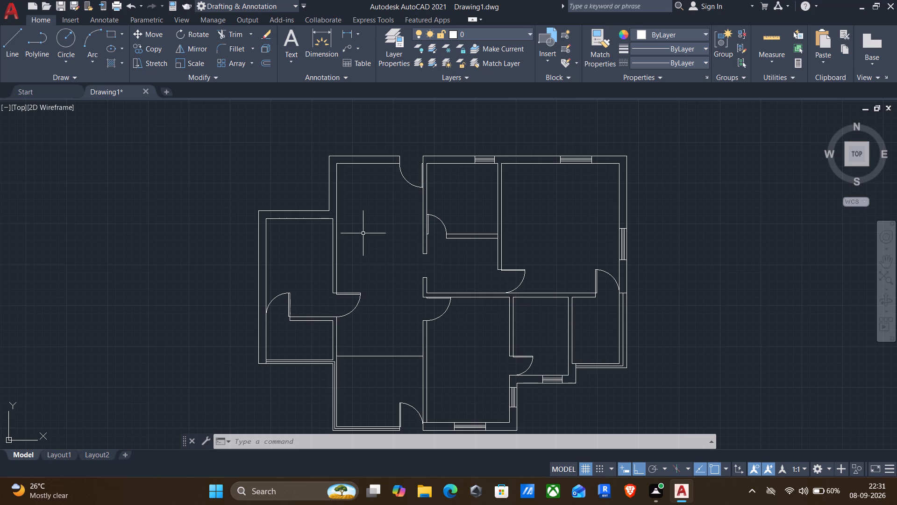
{"action": "middle_click_drag", "start_coordinate": [393, 330], "coordinate": [387, 296]}
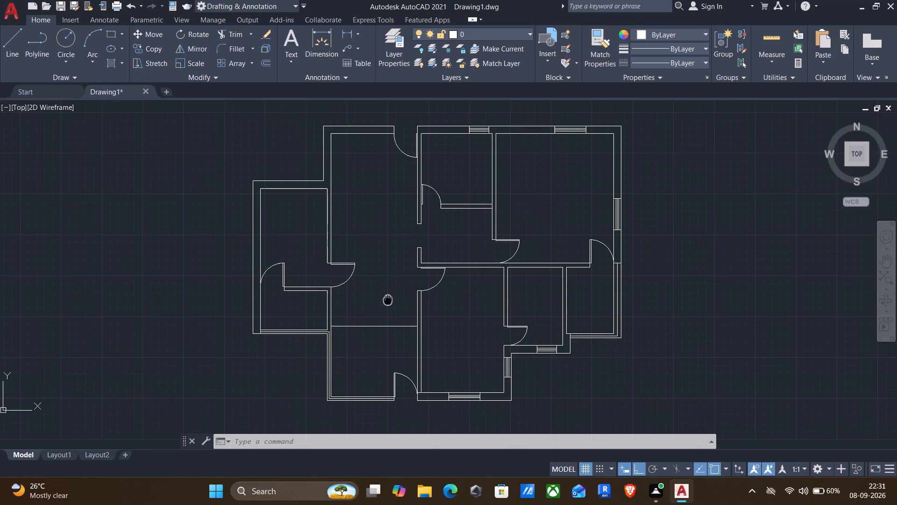
{"action": "middle_click_drag", "start_coordinate": [387, 296], "coordinate": [386, 289]}
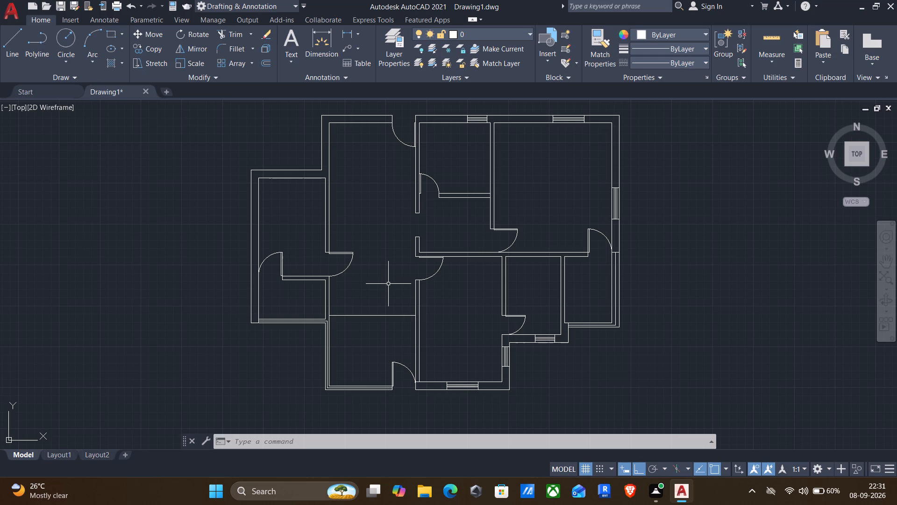
{"action": "left_click", "coordinate": [291, 41]}
{"action": "scroll", "coordinate": [329, 145], "scroll_direction": "up", "scroll_amount": 2}
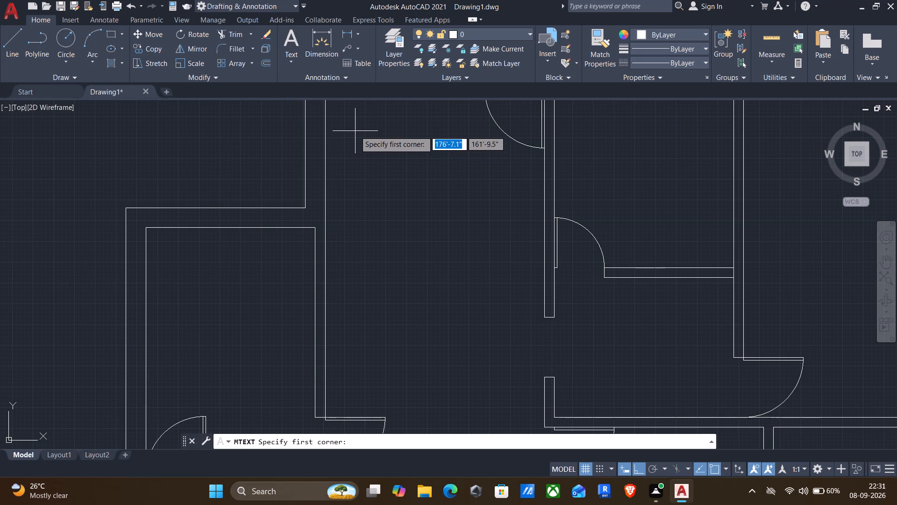
{"action": "left_click", "coordinate": [362, 122]}
{"action": "left_click", "coordinate": [486, 154]}
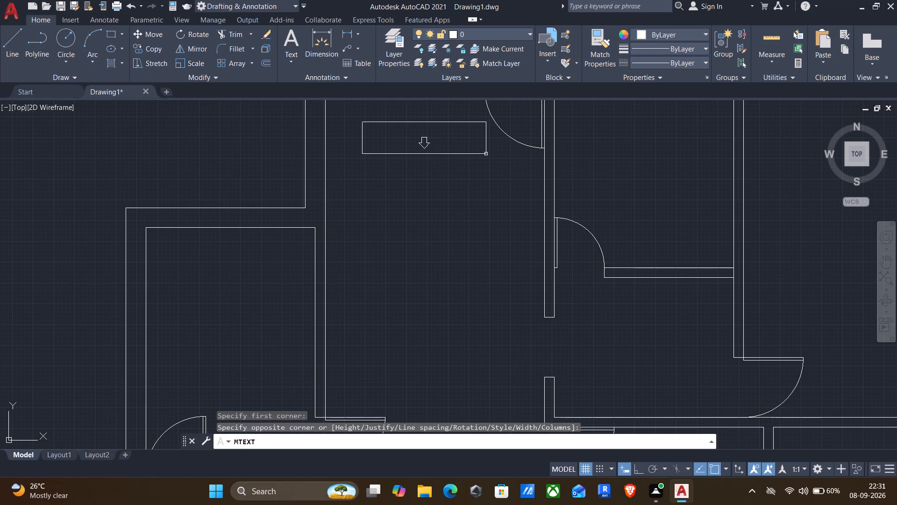
{"action": "scroll", "coordinate": [417, 161], "scroll_direction": "down", "scroll_amount": 2}
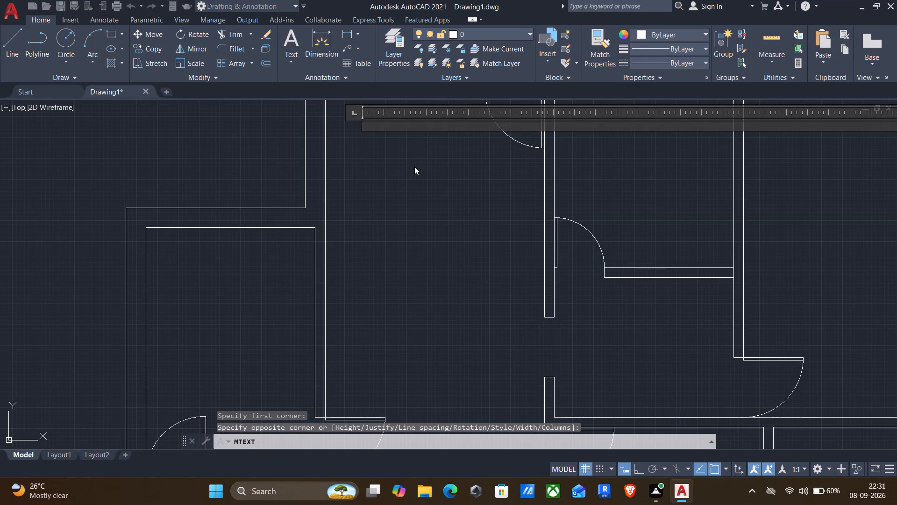
{"action": "scroll", "coordinate": [495, 218], "scroll_direction": "down", "scroll_amount": 5}
{"action": "scroll", "coordinate": [479, 207], "scroll_direction": "up", "scroll_amount": 6}
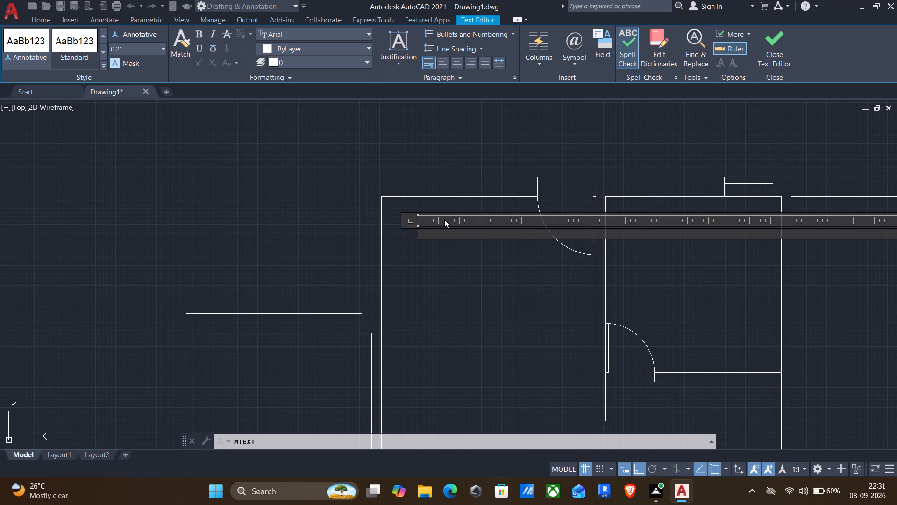
{"action": "key", "text": "d"}
{"action": "type", "text": "ra"}
{"action": "key", "text": "w"}
{"action": "key", "text": "i"}
{"action": "type", "text": "ng"}
{"action": "key", "text": "space"}
{"action": "key", "text": "c"}
{"action": "type", "text": "um dinning"}
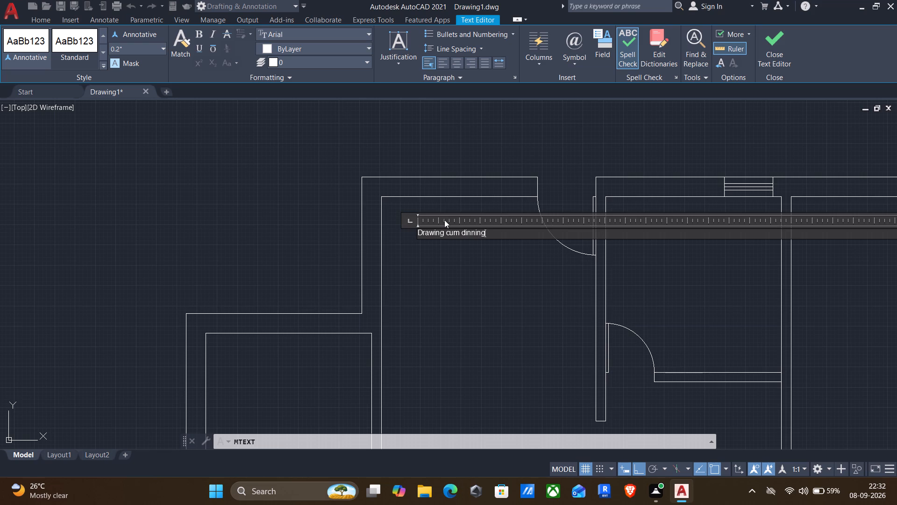
{"action": "key", "text": "Return"}
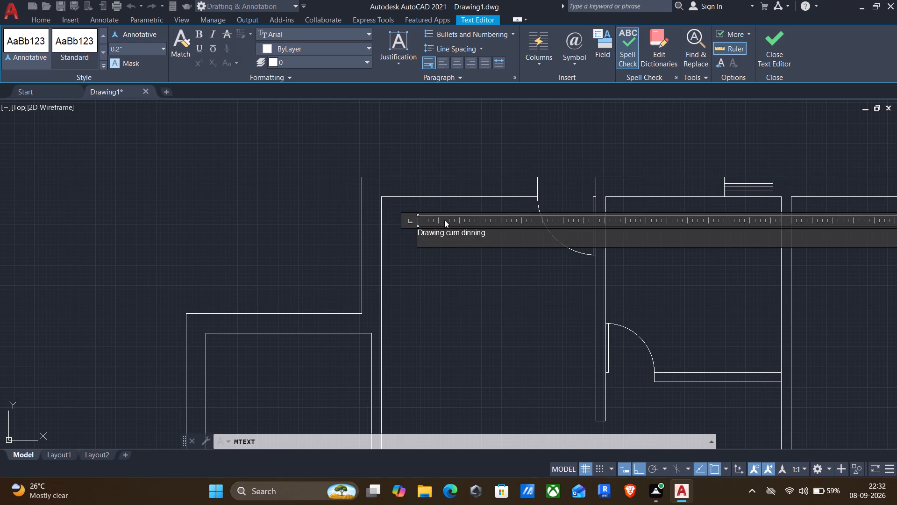
{"action": "type", "text": "24'6\" x"}
{"action": "key", "text": "space"}
{"action": "type", "text": "11'"}
{"action": "left_click", "coordinate": [476, 303]}
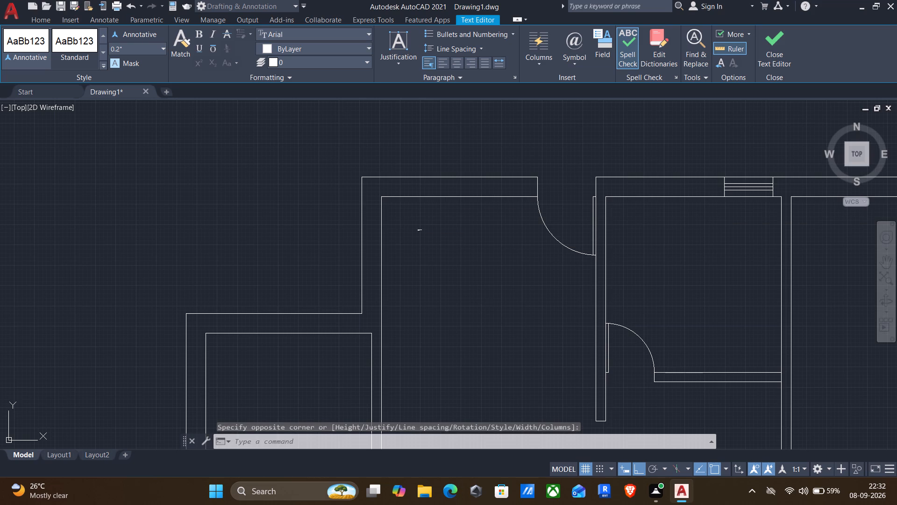
Set the room label's text height to 7", then increase it to 8".
{"action": "left_click", "coordinate": [394, 214]}
{"action": "left_click", "coordinate": [441, 243]}
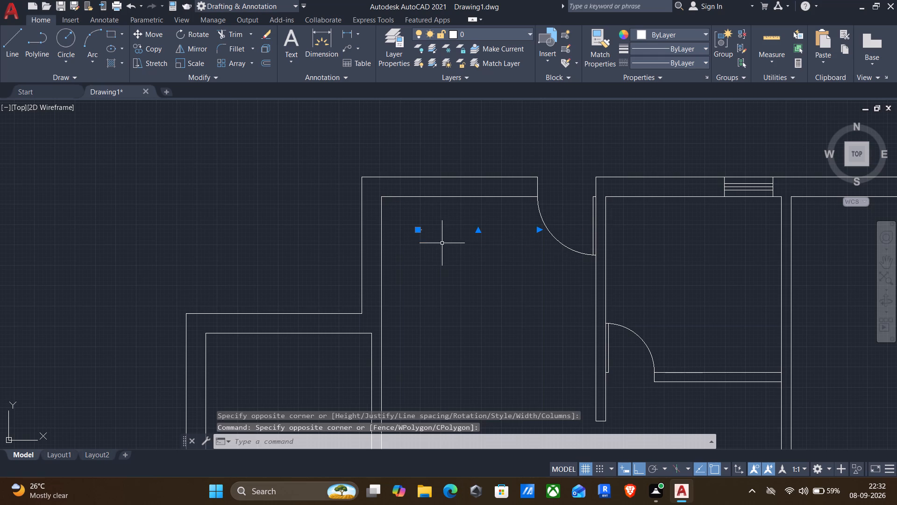
{"action": "type", "text": "prop"}
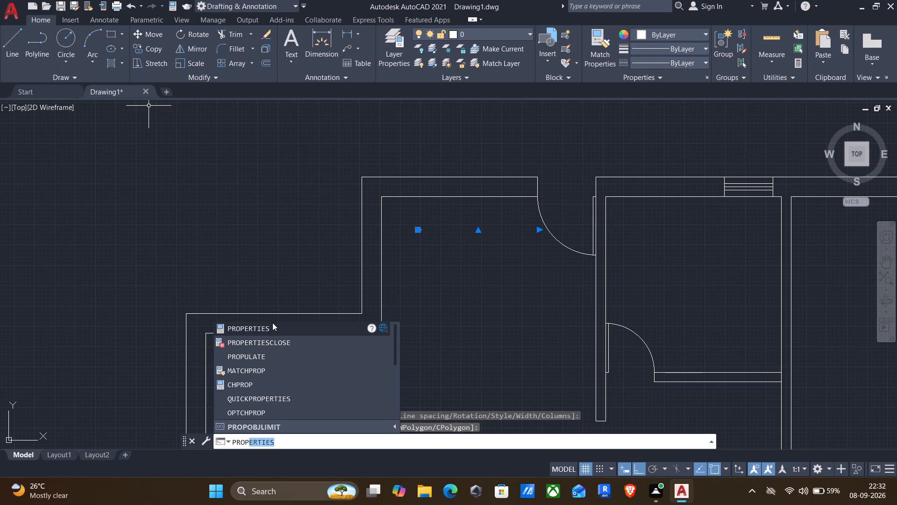
{"action": "key", "text": "Return"}
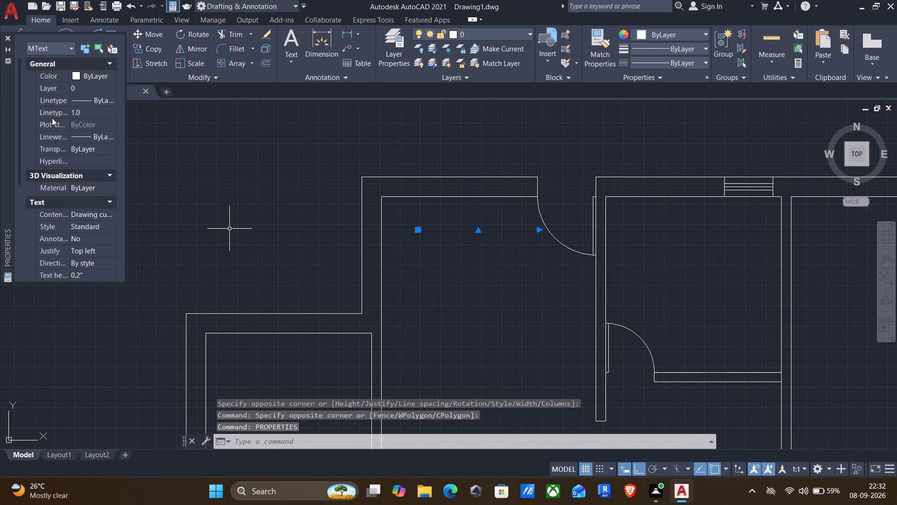
{"action": "left_click", "coordinate": [88, 275]}
{"action": "key", "text": "7"}
{"action": "key", "text": "shift+quotedbl"}
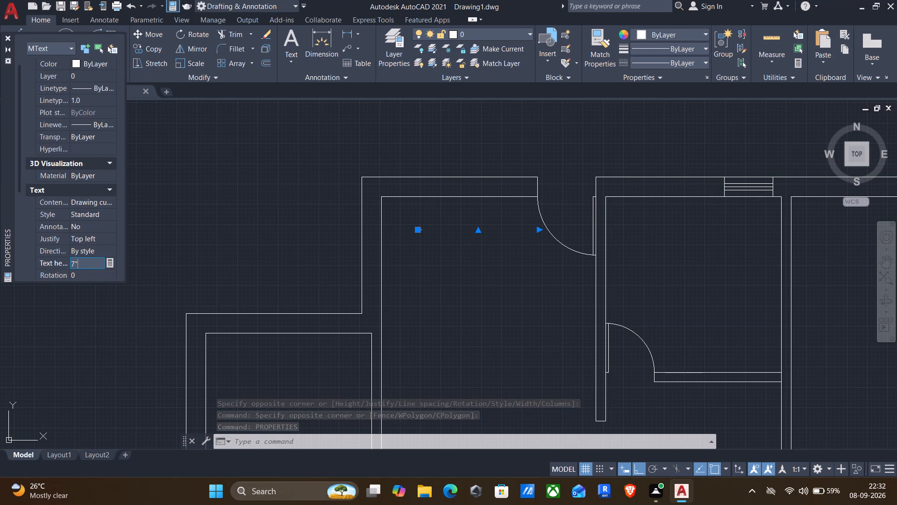
{"action": "key", "text": "Return"}
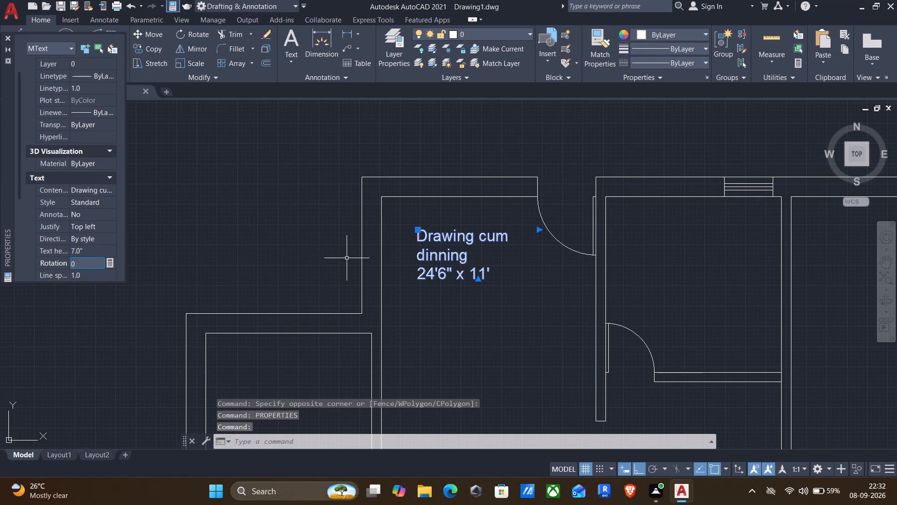
{"action": "left_click", "coordinate": [101, 250]}
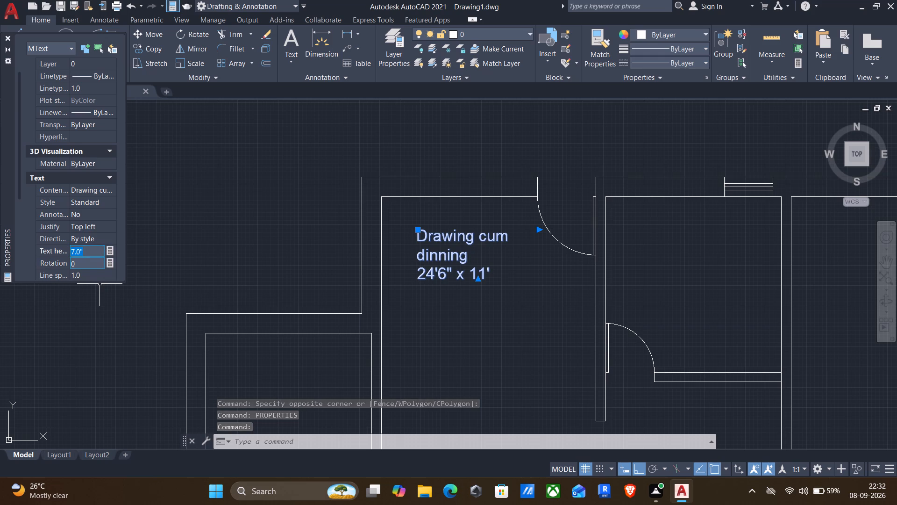
{"action": "type", "text": "8\""}
{"action": "key", "text": "Return"}
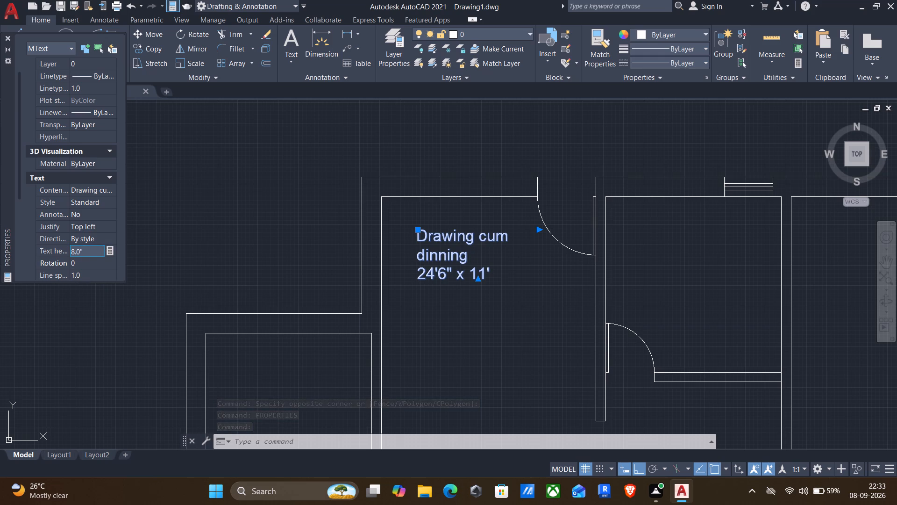
{"action": "key", "text": "Escape"}
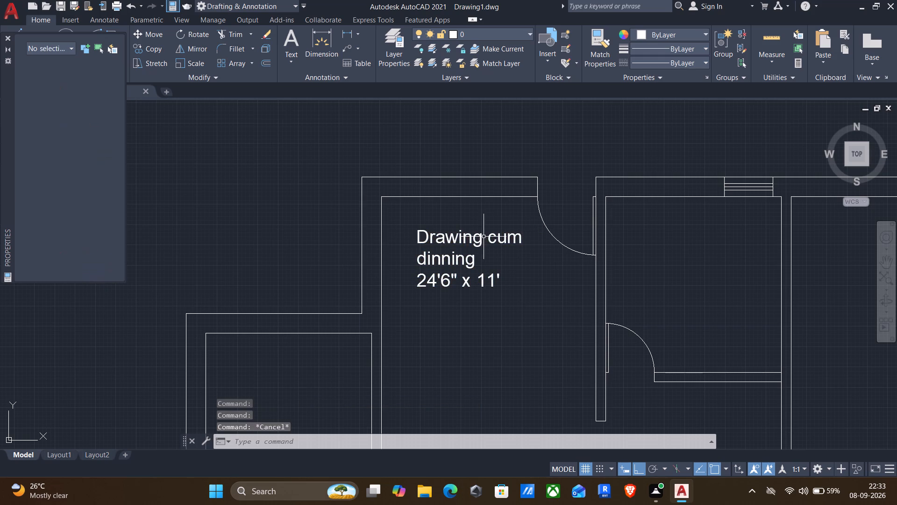
Widen the label's text frame by about 6'-9" so "Drawing cum dinning" fits on one line.
{"action": "left_click", "coordinate": [498, 239]}
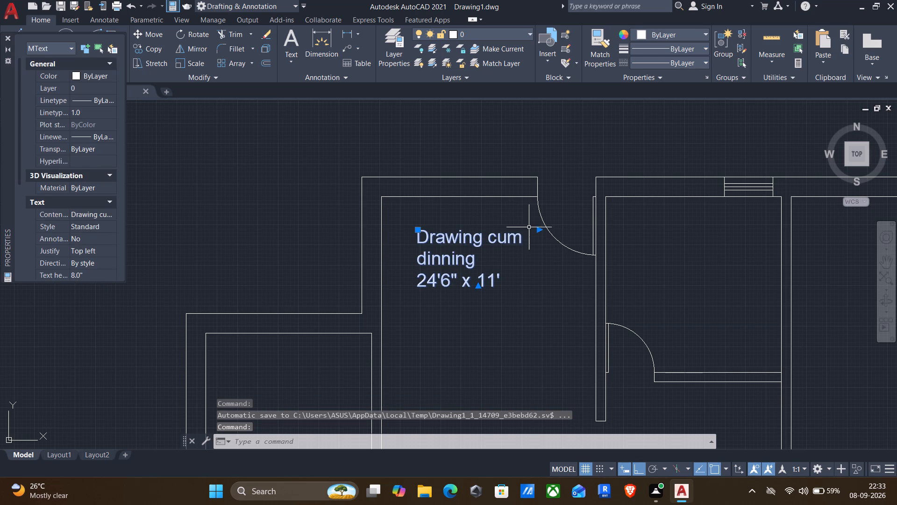
{"action": "left_click_drag", "start_coordinate": [538, 227], "coordinate": [541, 224]}
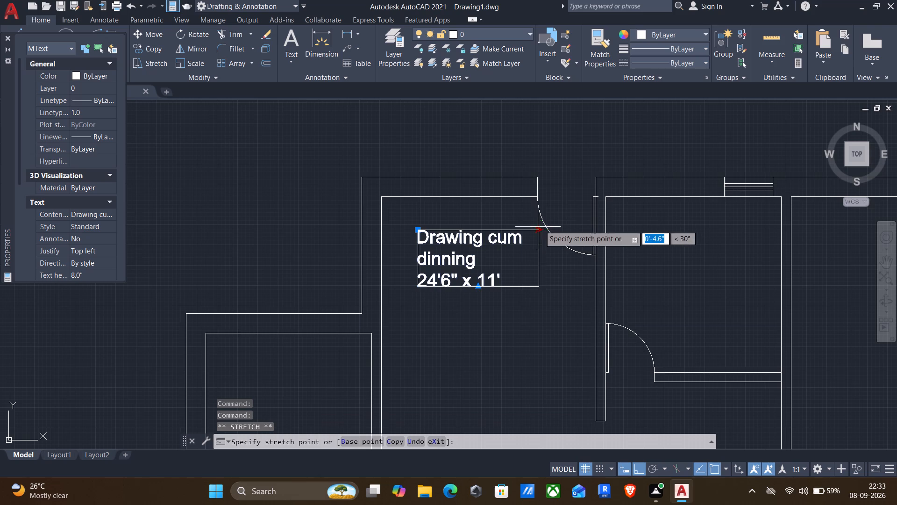
{"action": "left_click_drag", "start_coordinate": [541, 224], "coordinate": [667, 234]}
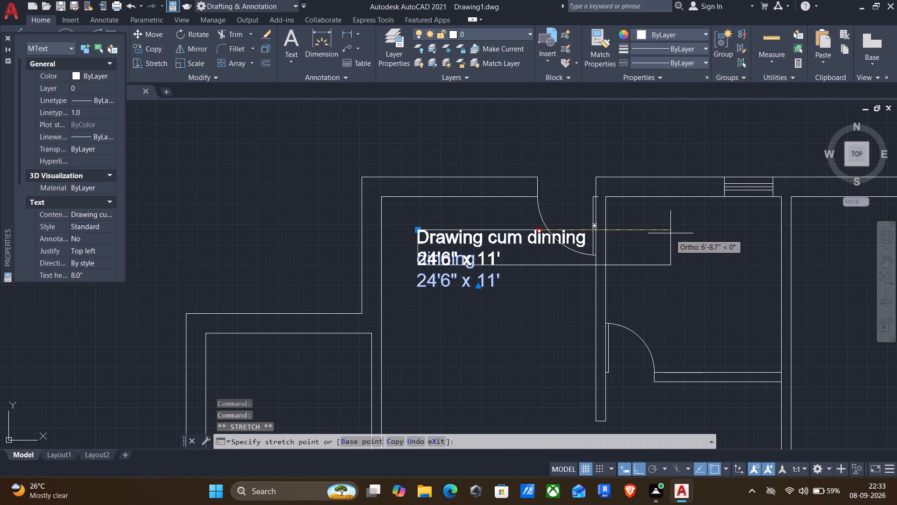
{"action": "left_click", "coordinate": [670, 233]}
Move the room label straight down a little, clear of the entrance door swing.
{"action": "key", "text": "m"}
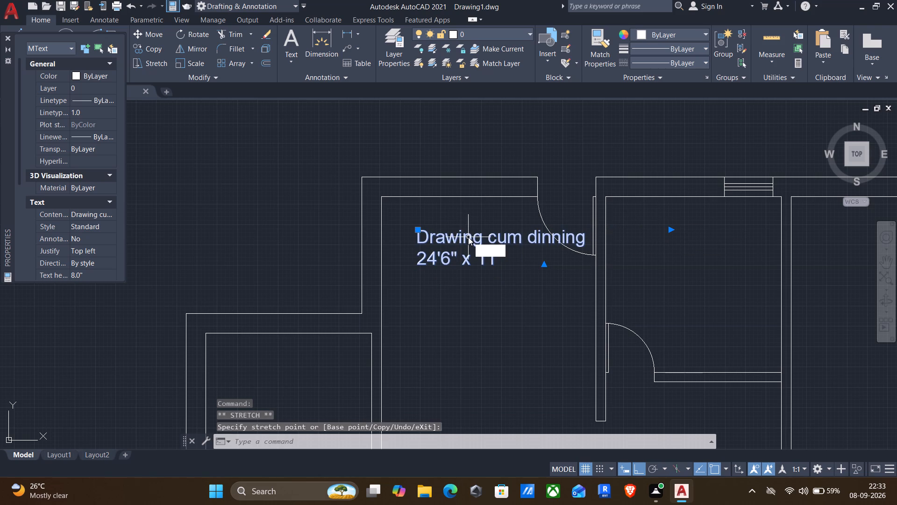
{"action": "key", "text": "Return"}
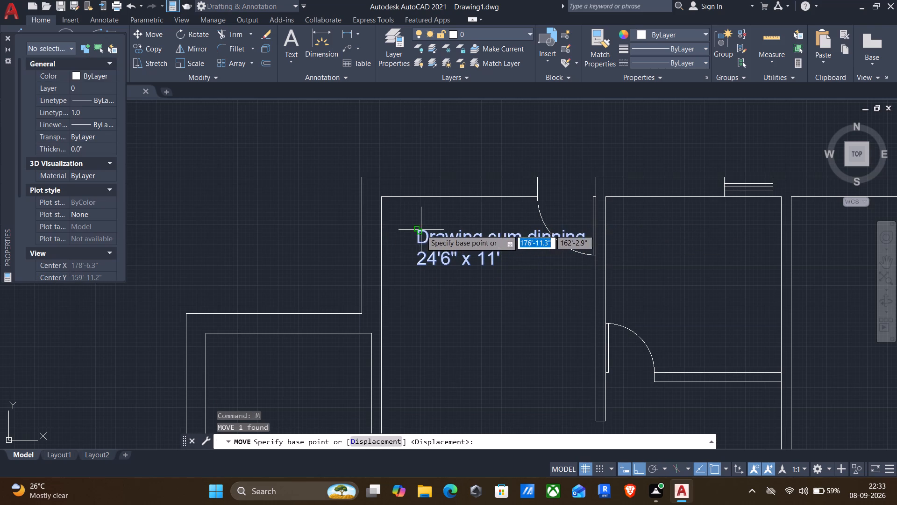
{"action": "left_click", "coordinate": [422, 230]}
{"action": "left_click", "coordinate": [401, 260]}
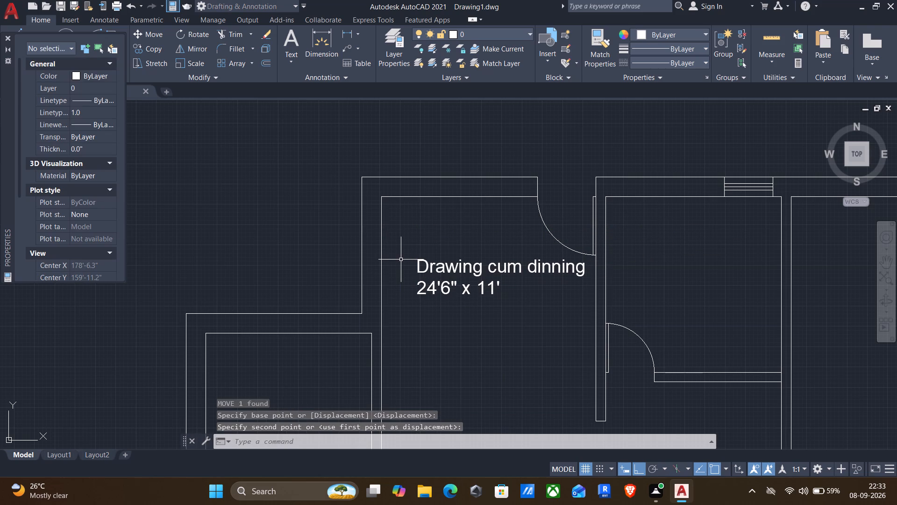
Copy the "Drawing cum dinning" label straight across into the two other rooms along the plan's upper wall.
{"action": "left_click", "coordinate": [422, 262]}
{"action": "type", "text": "cp"}
{"action": "key", "text": "Return"}
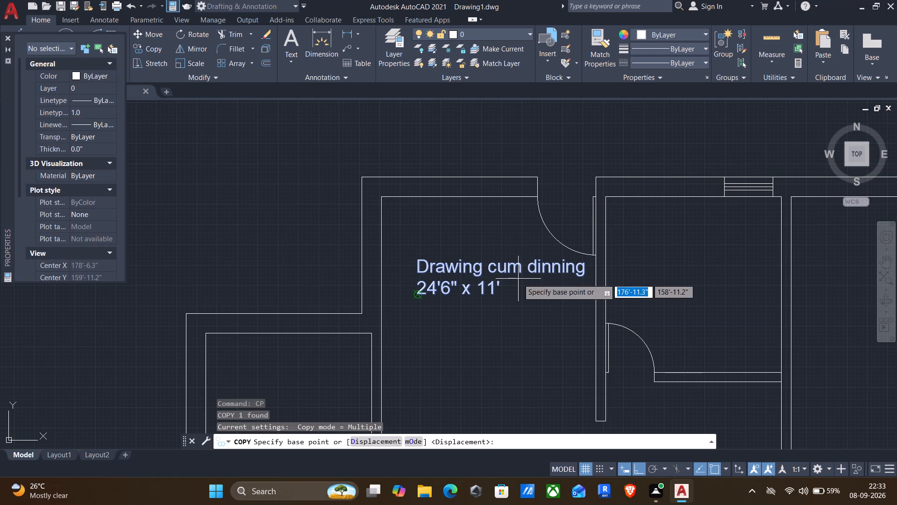
{"action": "left_click", "coordinate": [491, 268]}
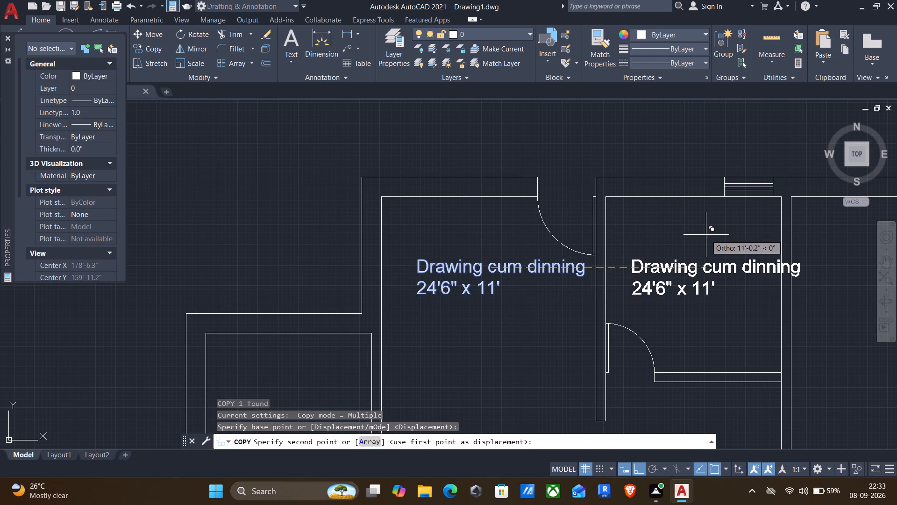
{"action": "left_click", "coordinate": [690, 245]}
{"action": "scroll", "coordinate": [689, 244], "scroll_direction": "down", "scroll_amount": 3}
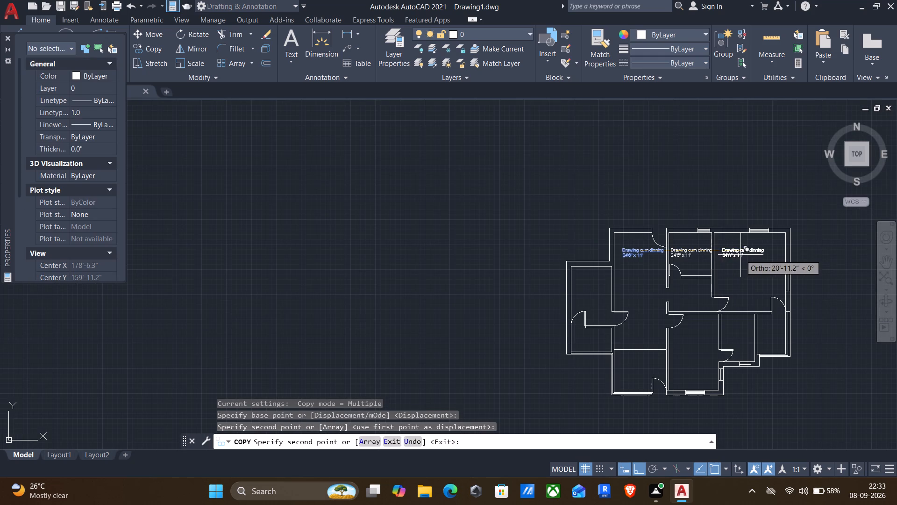
{"action": "left_click", "coordinate": [744, 251]}
With ortho off, place more label copies in the three lower-right rooms, the upper-left room and the small space below it.
{"action": "scroll", "coordinate": [765, 343], "scroll_direction": "up", "scroll_amount": 3}
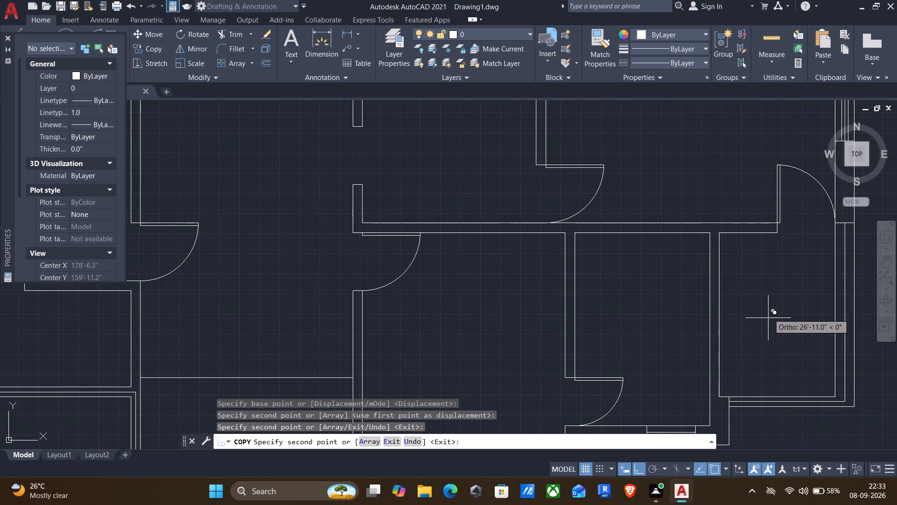
{"action": "key", "text": "F8"}
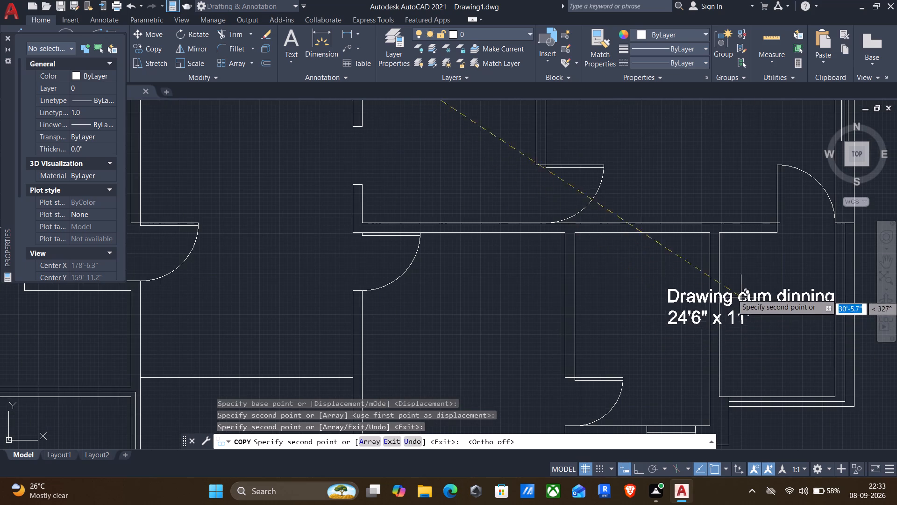
{"action": "left_click", "coordinate": [783, 281]}
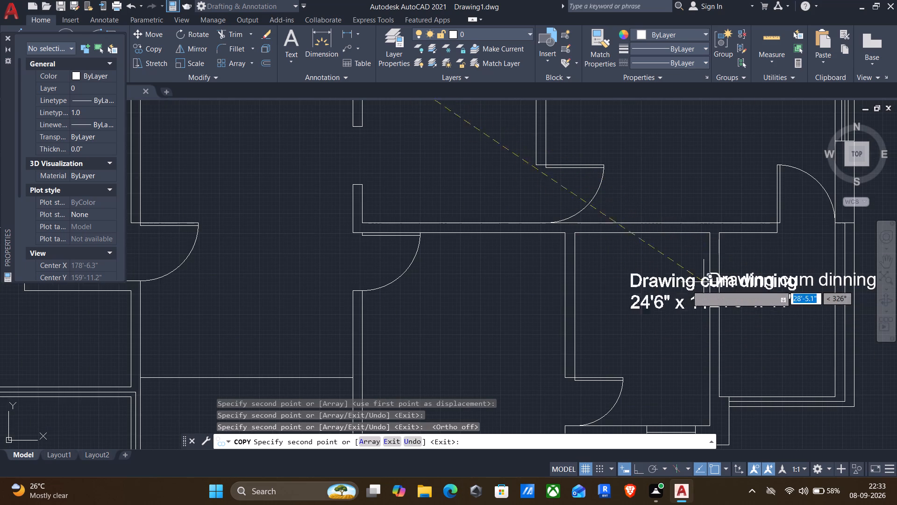
{"action": "left_click", "coordinate": [640, 288]}
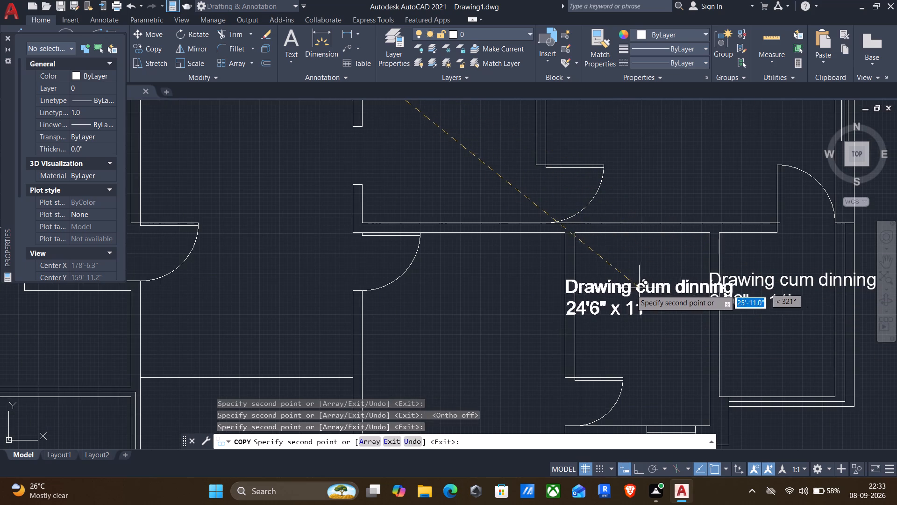
{"action": "scroll", "coordinate": [498, 317], "scroll_direction": "down", "scroll_amount": 2}
{"action": "left_click", "coordinate": [484, 337]}
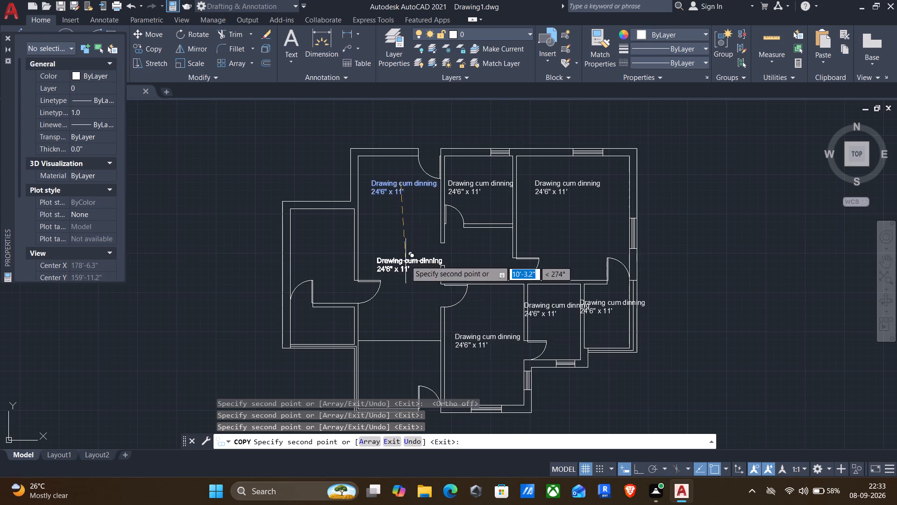
{"action": "left_click", "coordinate": [323, 241]}
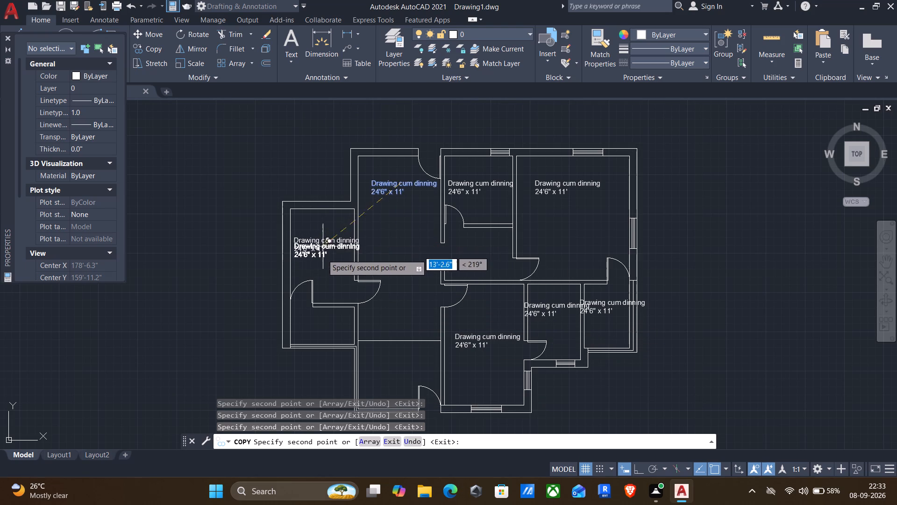
{"action": "left_click", "coordinate": [318, 320]}
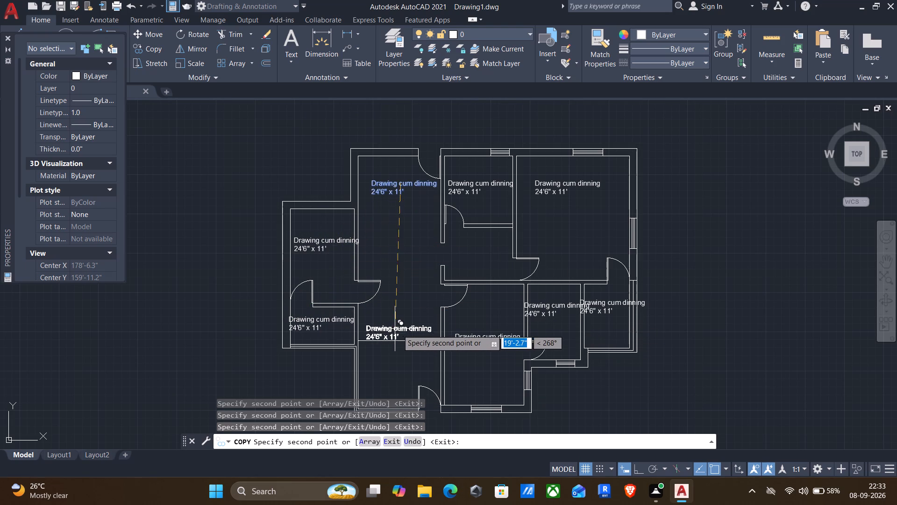
{"action": "middle_click_drag", "start_coordinate": [396, 303], "coordinate": [396, 299]}
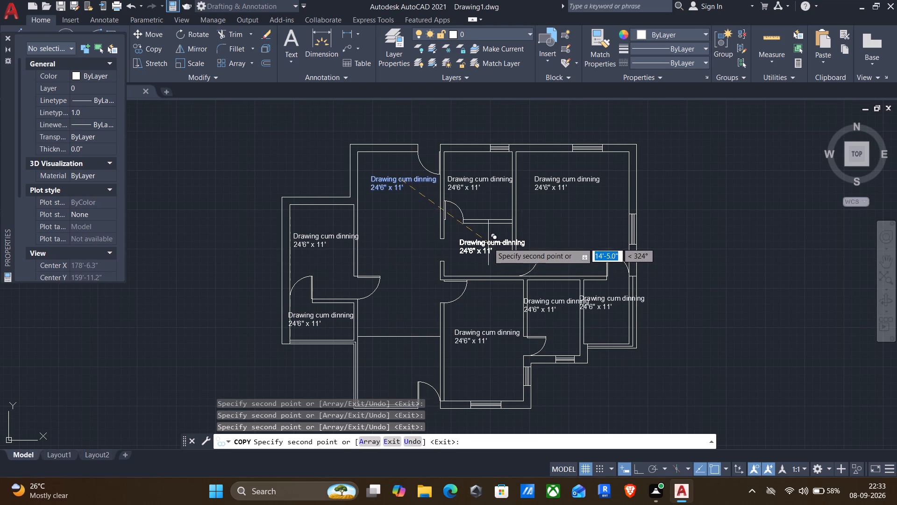
{"action": "middle_click_drag", "start_coordinate": [459, 273], "coordinate": [456, 222]}
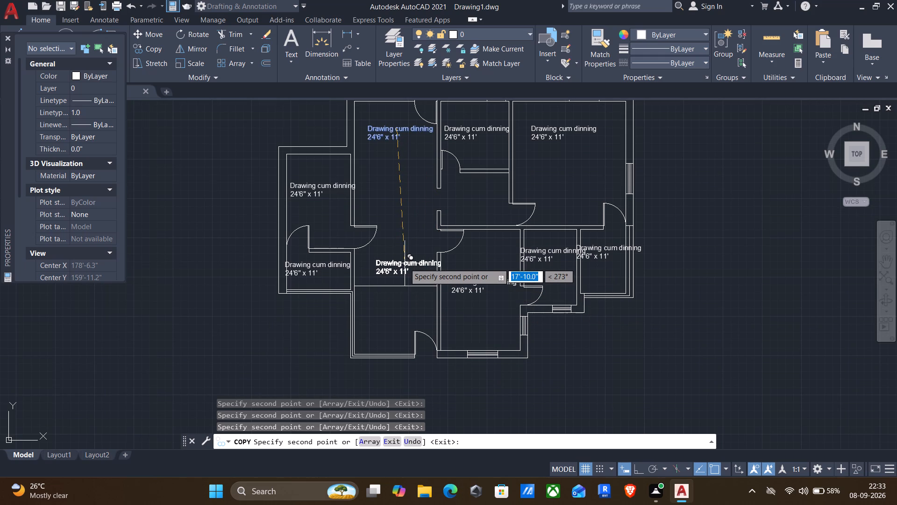
{"action": "key", "text": "Escape"}
Replace the name line of the label copy in the upper-left room with "Kitchen".
{"action": "double_click", "coordinate": [314, 184]}
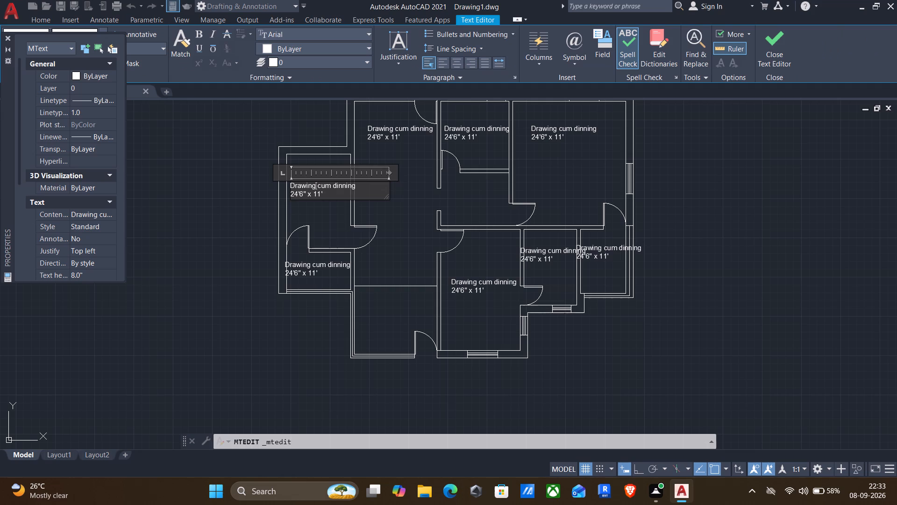
{"action": "left_click_drag", "start_coordinate": [359, 188], "coordinate": [182, 196]}
{"action": "left_click_drag", "start_coordinate": [358, 186], "coordinate": [237, 179]}
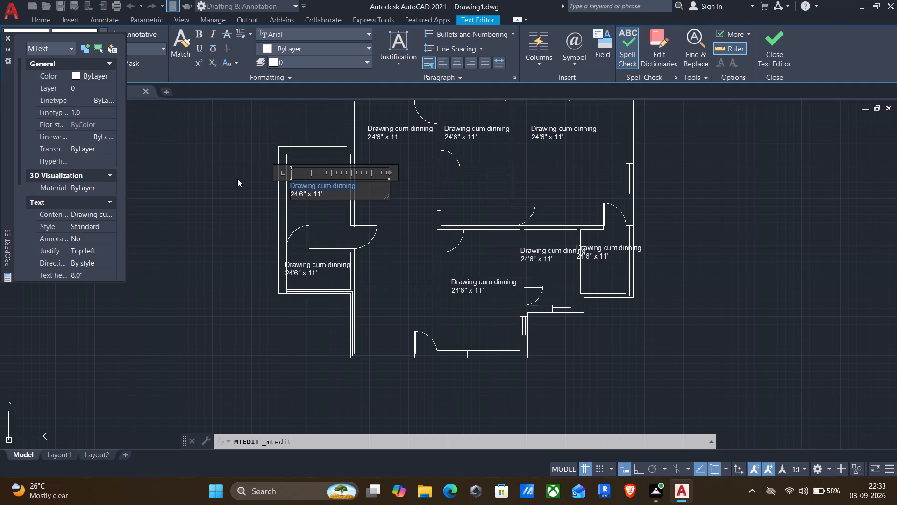
{"action": "key", "text": "BackSpace"}
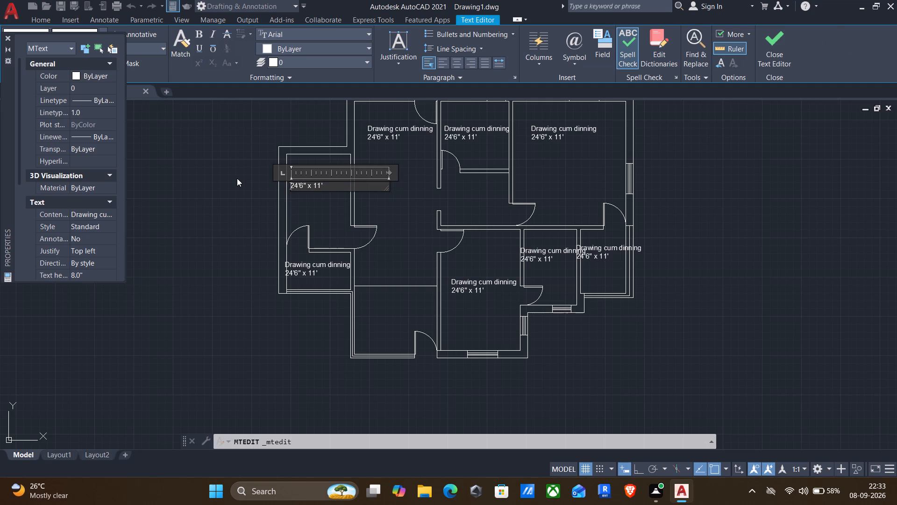
{"action": "key", "text": "Return"}
{"action": "key", "text": "Up"}
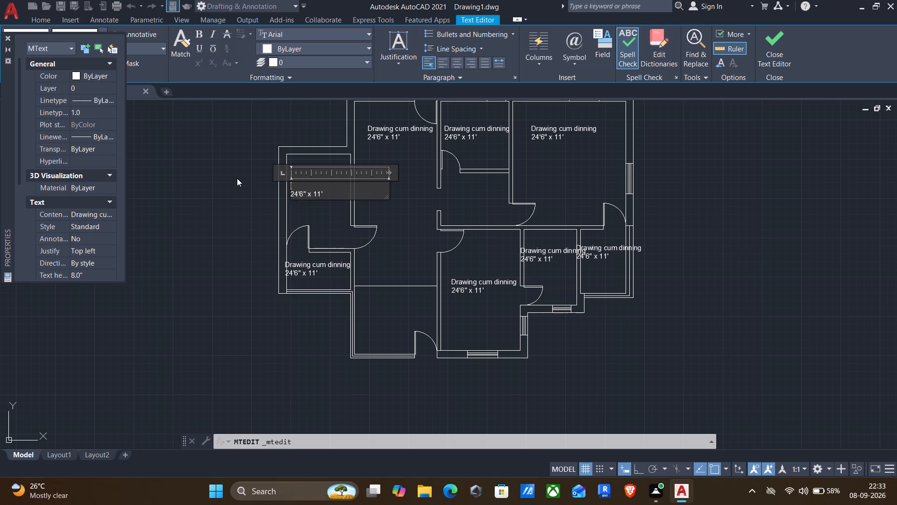
{"action": "type", "text": "itchen"}
Change the Kitchen label's dimension line to 12'6" x 8'6".
{"action": "key", "text": "Down"}
{"action": "key", "text": "Left"}
{"action": "key", "text": "Left"}
{"action": "key", "text": "Left"}
{"action": "key", "text": "Left"}
{"action": "key", "text": "Left"}
{"action": "key", "text": "Left"}
{"action": "key", "text": "BackSpace"}
{"action": "key", "text": "BackSpace"}
{"action": "type", "text": "12"}
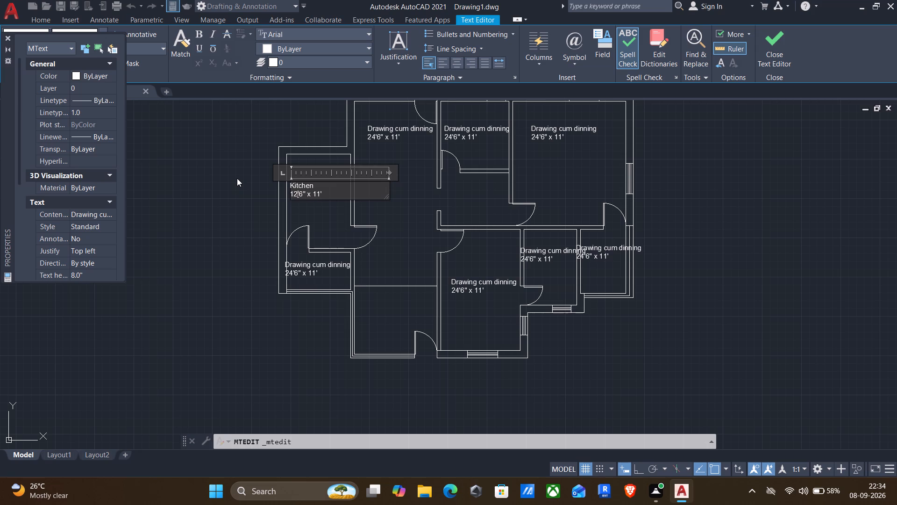
{"action": "key", "text": "apostrophe"}
{"action": "key", "text": "Right"}
{"action": "key", "text": "BackSpace"}
{"action": "key", "text": "Right"}
{"action": "key", "text": "Right"}
{"action": "key", "text": "Right"}
{"action": "key", "text": "Right"}
{"action": "key", "text": "Right"}
{"action": "key", "text": "Right"}
{"action": "key", "text": "Right"}
{"action": "key", "text": "BackSpace"}
{"action": "key", "text": "BackSpace"}
{"action": "key", "text": "8"}
{"action": "key", "text": "Right"}
{"action": "key", "text": "6"}
{"action": "key", "text": "shift+quotedbl"}
{"action": "left_click", "coordinate": [311, 267]}
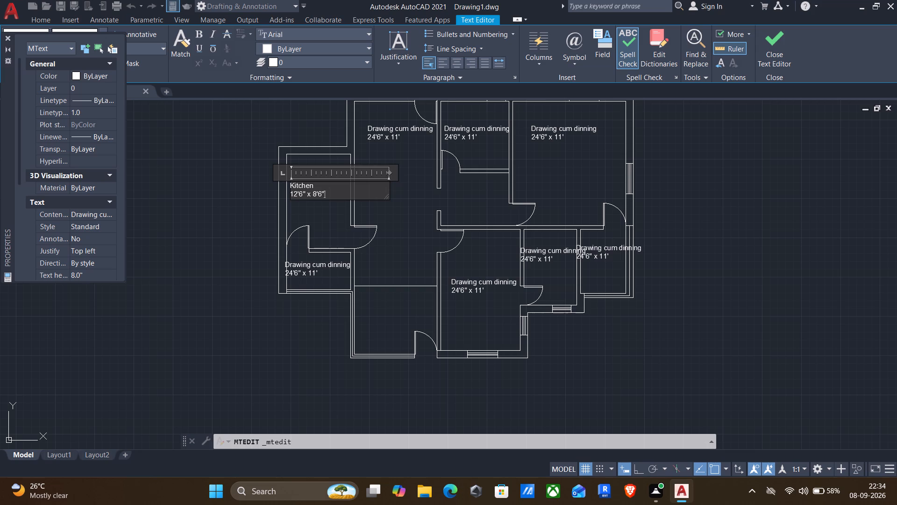
Replace the name line of the label copy in the small space below the kitchen with "Balcony".
{"action": "double_click", "coordinate": [302, 269]}
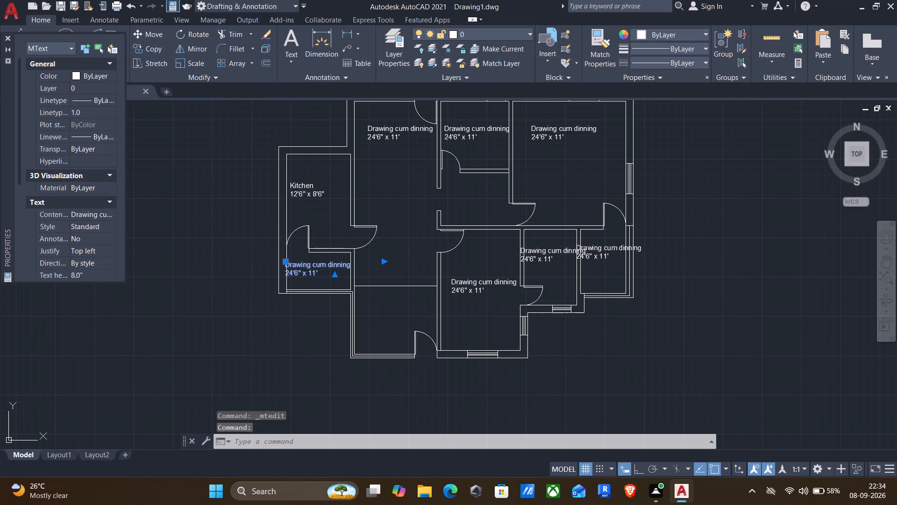
{"action": "scroll", "coordinate": [314, 269], "scroll_direction": "up", "scroll_amount": 2}
{"action": "left_click_drag", "start_coordinate": [371, 261], "coordinate": [249, 237]}
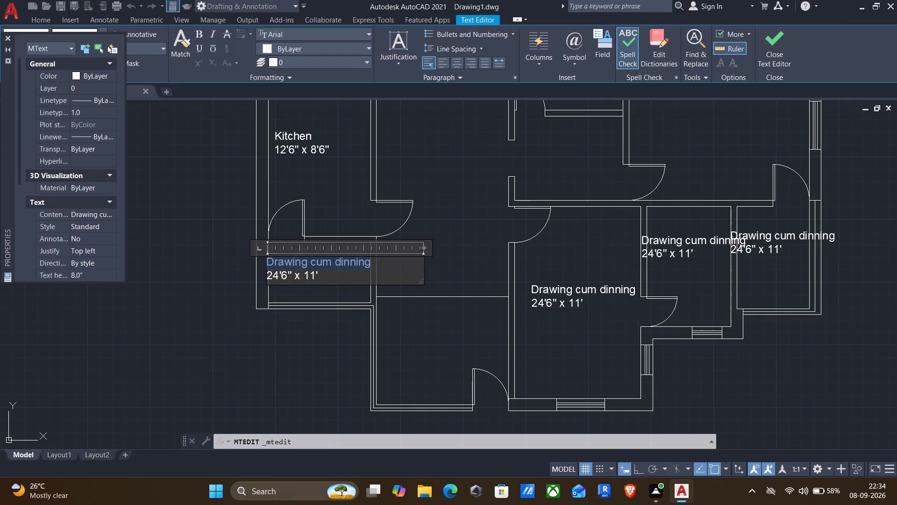
{"action": "left_click_drag", "start_coordinate": [249, 237], "coordinate": [221, 234]}
{"action": "key", "text": "BackSpace"}
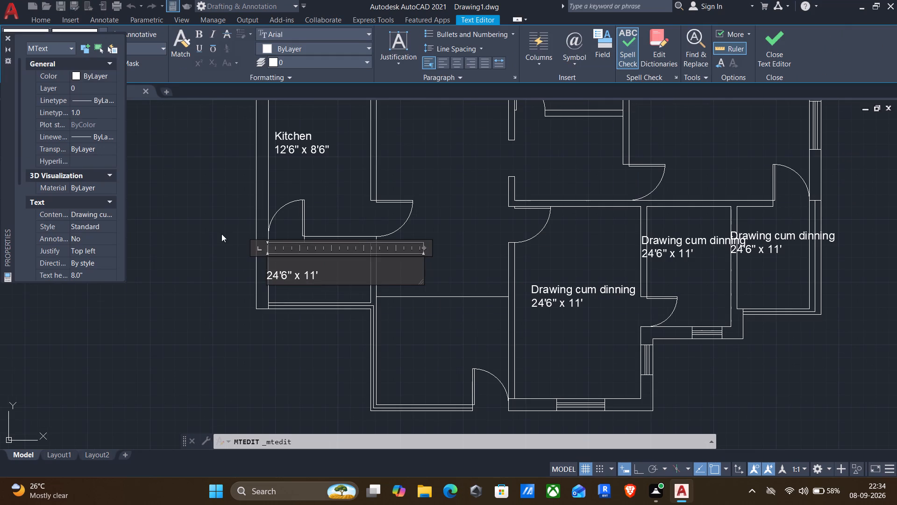
{"action": "type", "text": "alcony"}
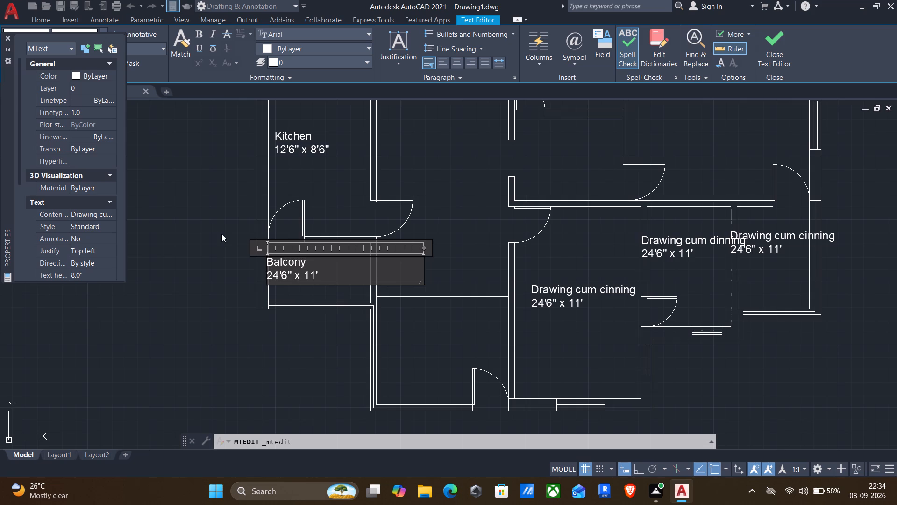
Change the Balcony label's dimension line to 8'6" x 5'.
{"action": "scroll", "coordinate": [263, 273], "scroll_direction": "up", "scroll_amount": 3}
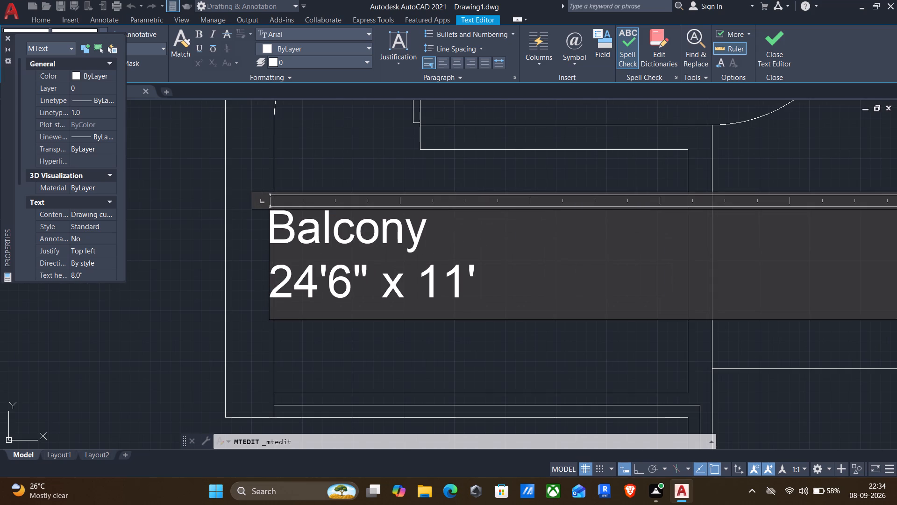
{"action": "left_click", "coordinate": [320, 289]}
{"action": "key", "text": "BackSpace"}
{"action": "key", "text": "BackSpace"}
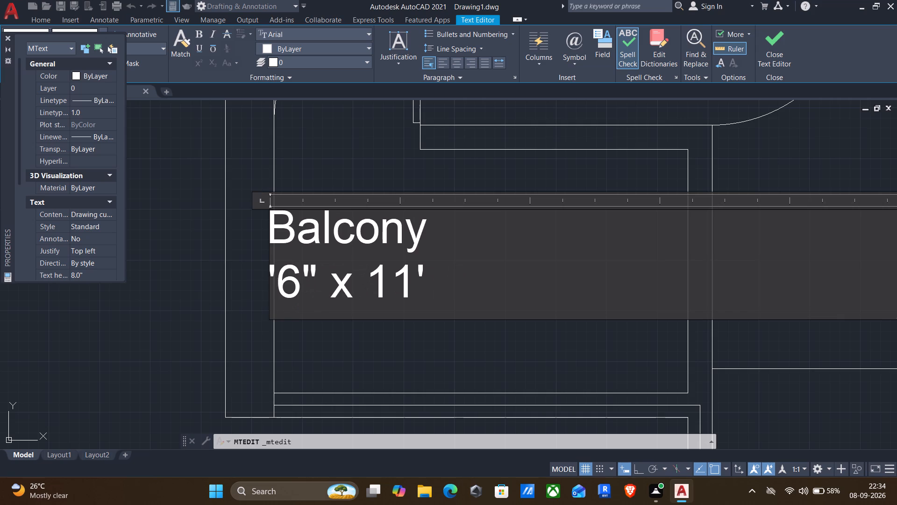
{"action": "key", "text": "8"}
{"action": "left_click", "coordinate": [434, 274]}
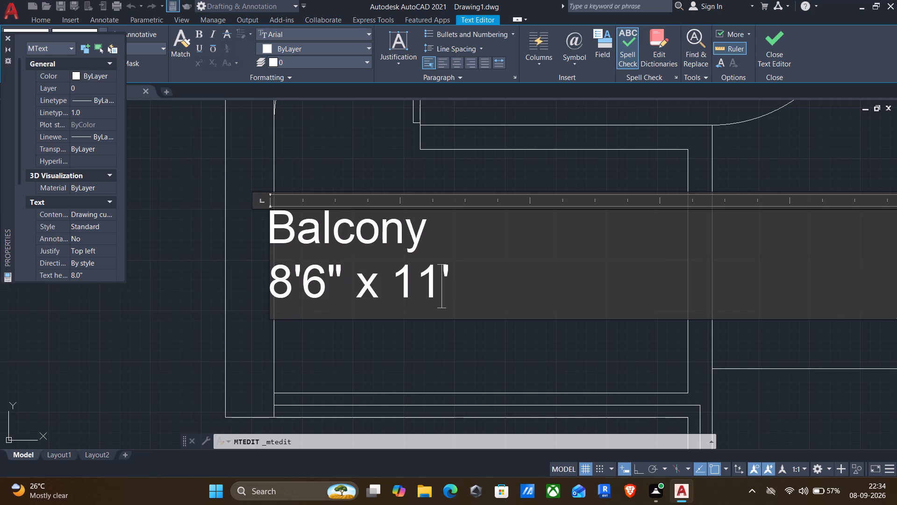
{"action": "key", "text": "BackSpace"}
{"action": "key", "text": "BackSpace"}
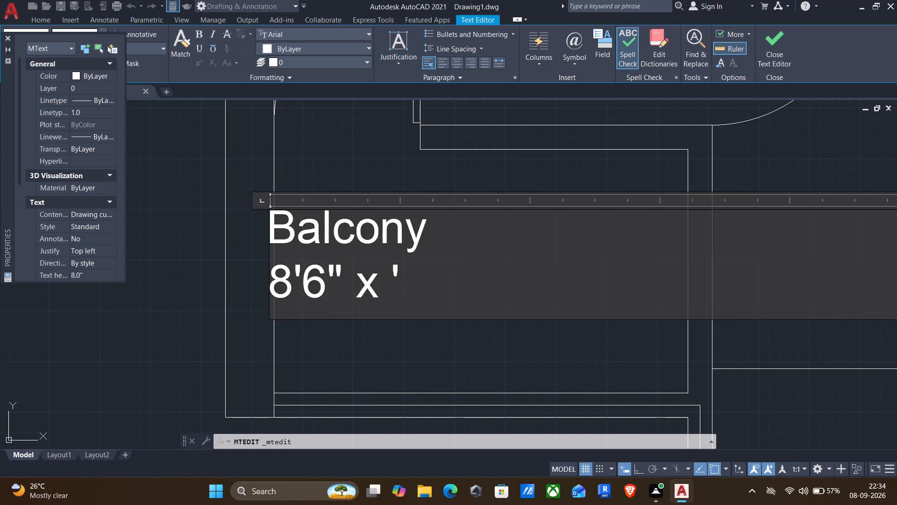
{"action": "key", "text": "5"}
{"action": "scroll", "coordinate": [438, 282], "scroll_direction": "down", "scroll_amount": 3}
{"action": "left_click", "coordinate": [451, 301]}
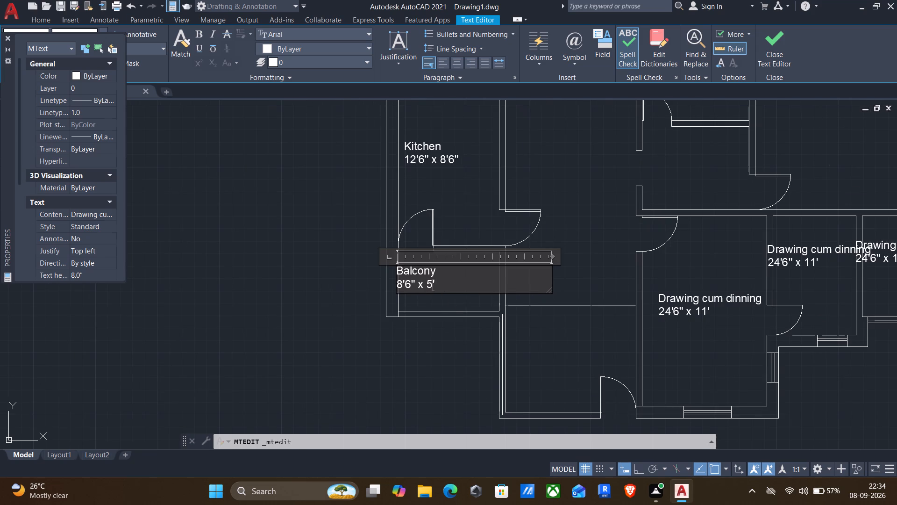
Move the Balcony label off the wall line to the middle of the balcony.
{"action": "left_click", "coordinate": [413, 274]}
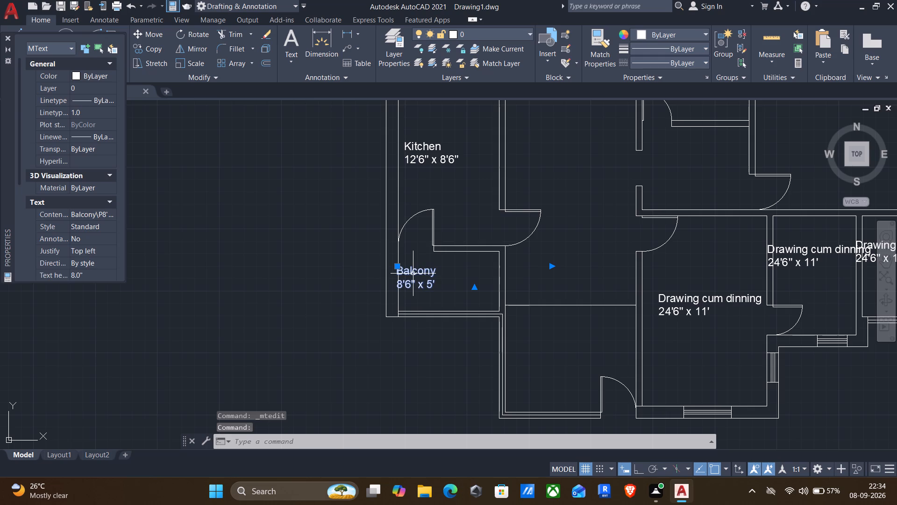
{"action": "key", "text": "m"}
{"action": "key", "text": "Return"}
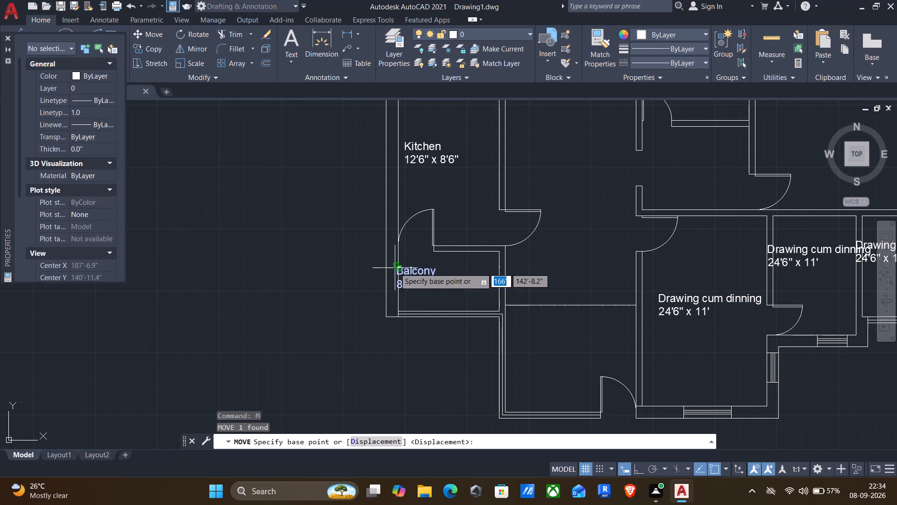
{"action": "scroll", "coordinate": [396, 267], "scroll_direction": "up", "scroll_amount": 3}
{"action": "left_click", "coordinate": [396, 267]}
{"action": "left_click", "coordinate": [498, 274]}
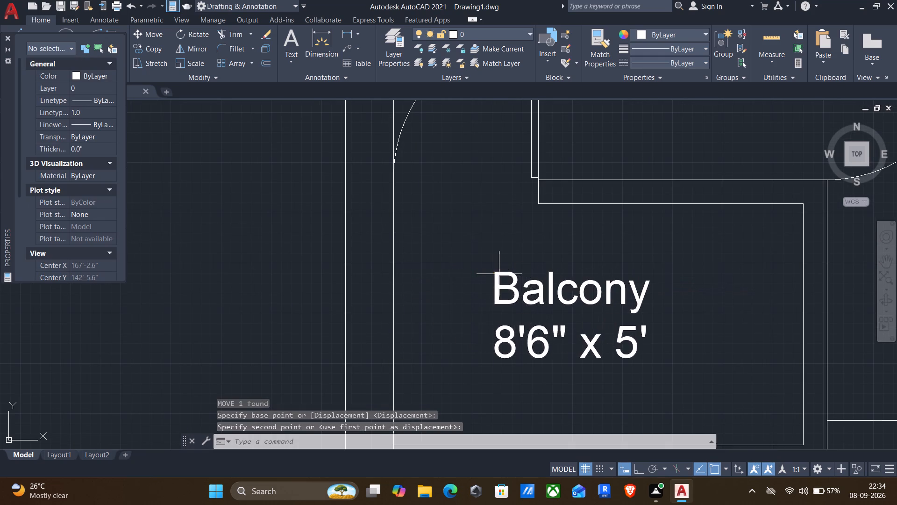
Replace the name line of the label copy in the small upper-middle room with "Common Bath", keeping the dimensions on their own line.
{"action": "scroll", "coordinate": [499, 274], "scroll_direction": "down", "scroll_amount": 3}
{"action": "middle_click_drag", "start_coordinate": [529, 274], "coordinate": [472, 300]}
{"action": "middle_click", "coordinate": [466, 303]}
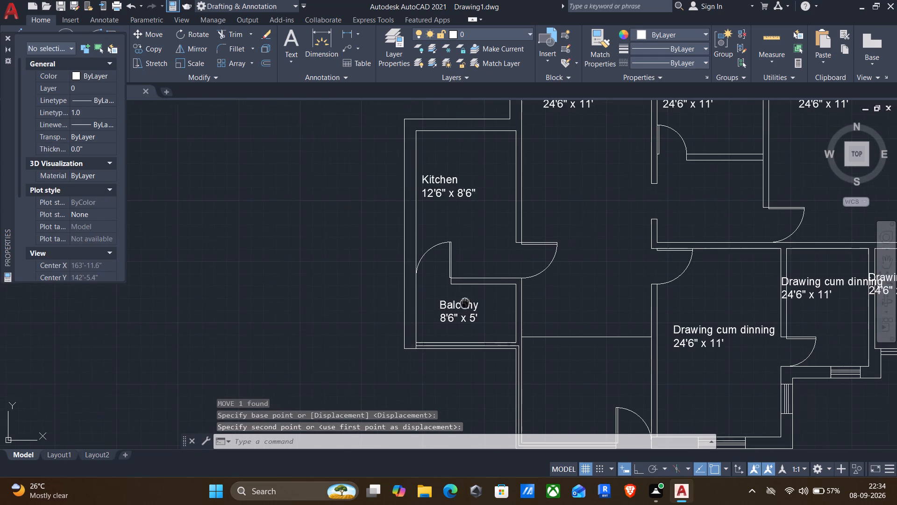
{"action": "middle_click_drag", "start_coordinate": [584, 296], "coordinate": [553, 291]}
{"action": "scroll", "coordinate": [598, 234], "scroll_direction": "down", "scroll_amount": 1}
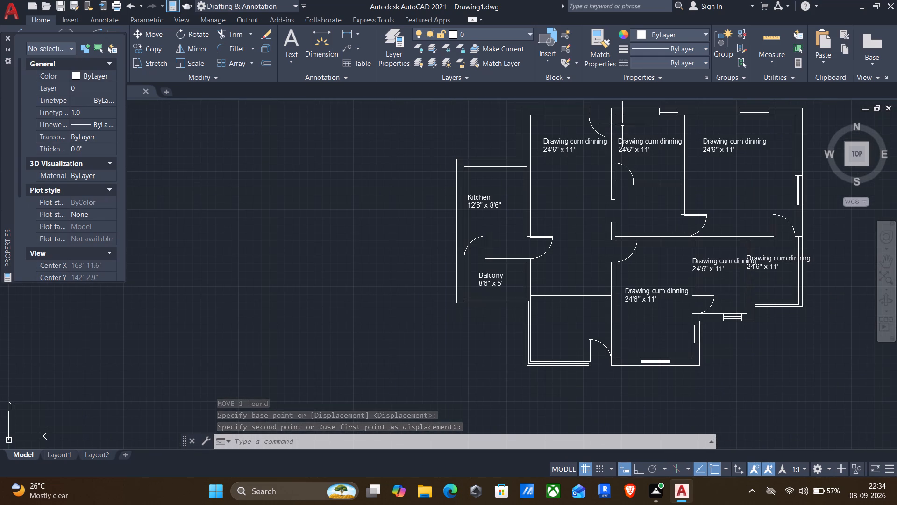
{"action": "double_click", "coordinate": [635, 144]}
{"action": "scroll", "coordinate": [674, 154], "scroll_direction": "up", "scroll_amount": 1}
{"action": "left_click_drag", "start_coordinate": [688, 137], "coordinate": [421, 104]}
{"action": "key", "text": "BackSpace"}
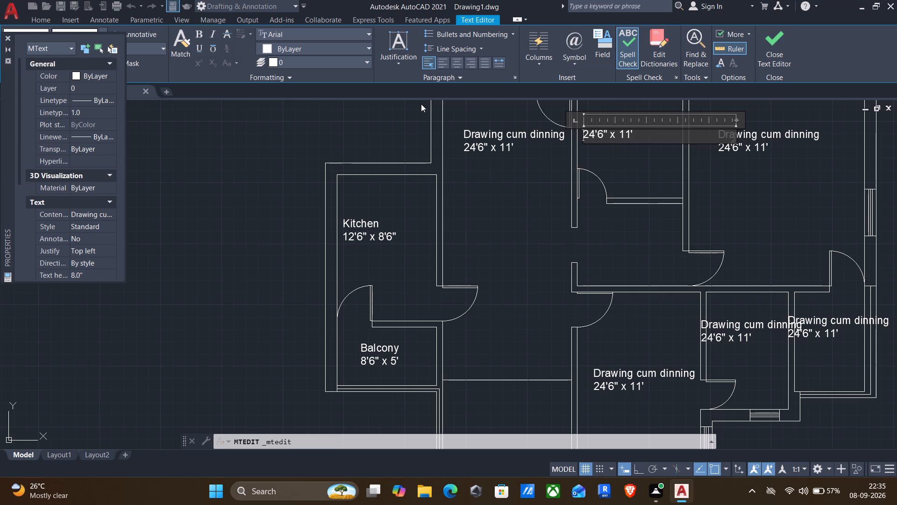
{"action": "type", "text": "omm"}
{"action": "type", "text": "on"}
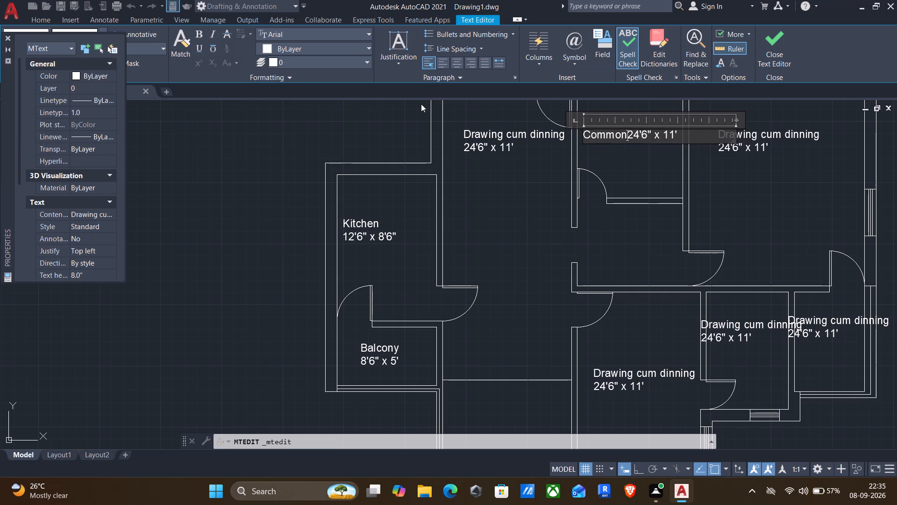
{"action": "key", "text": "space"}
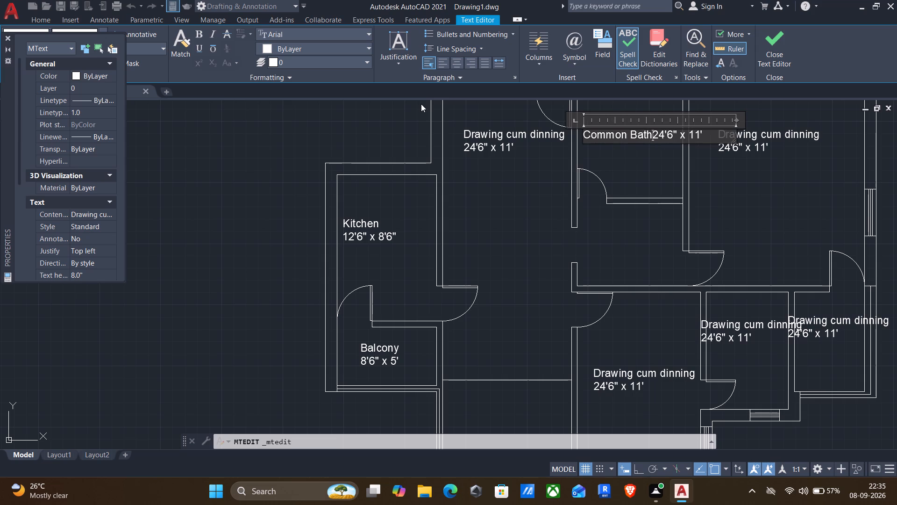
{"action": "key", "text": "Return"}
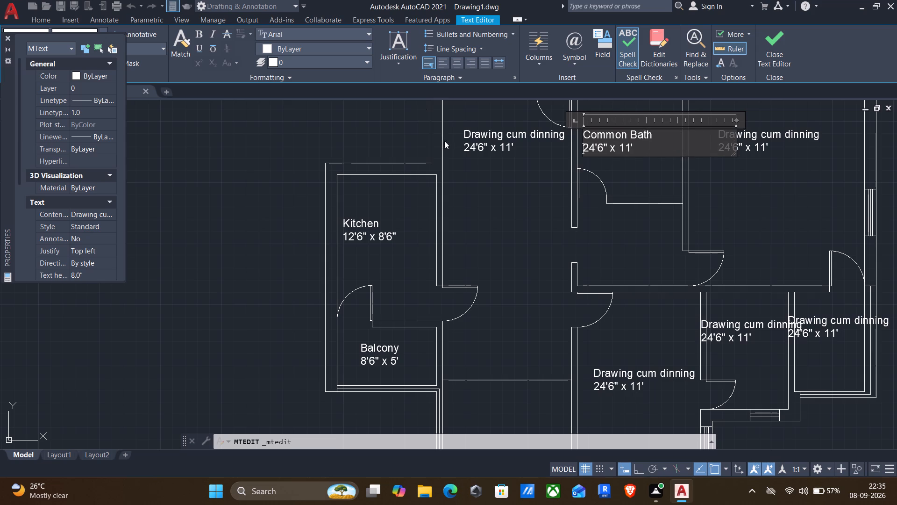
Change the Common Bath label's dimension line to 10'6" x 9'.
{"action": "scroll", "coordinate": [602, 125], "scroll_direction": "up", "scroll_amount": 1}
{"action": "left_click", "coordinate": [667, 163]}
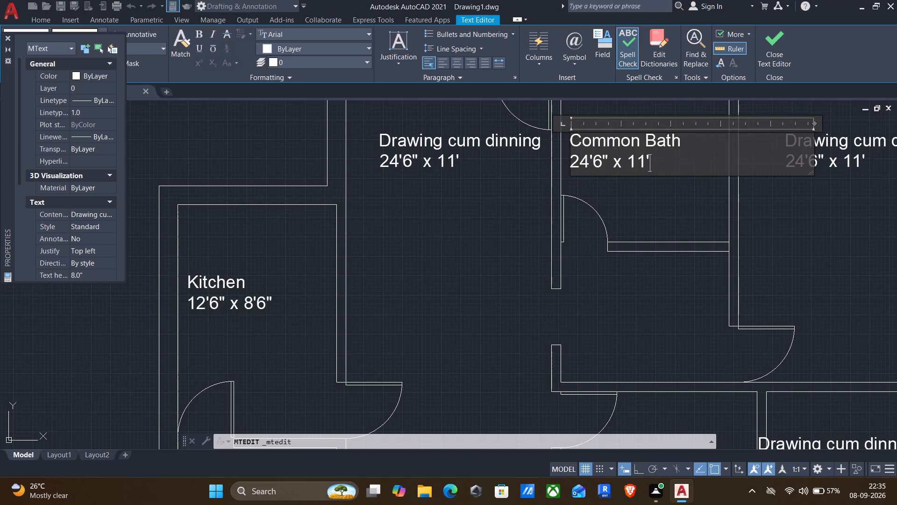
{"action": "key", "text": "Left"}
{"action": "key", "text": "Left"}
{"action": "key", "text": "Left"}
{"action": "key", "text": "Left"}
{"action": "key", "text": "Left"}
{"action": "key", "text": "Left"}
{"action": "key", "text": "Left"}
{"action": "key", "text": "Left"}
{"action": "key", "text": "Left"}
{"action": "key", "text": "Left"}
{"action": "key", "text": "Right"}
{"action": "key", "text": "BackSpace"}
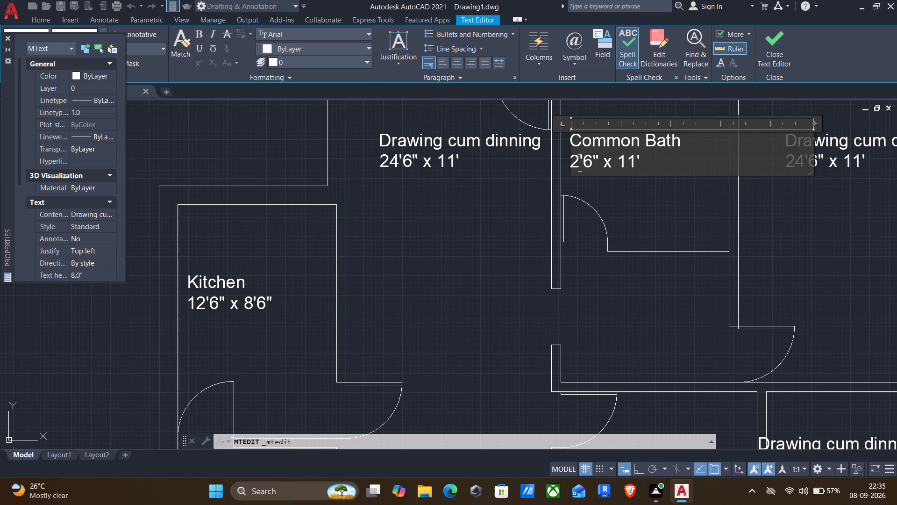
{"action": "key", "text": "BackSpace"}
{"action": "type", "text": "10"}
{"action": "key", "text": "Right"}
{"action": "key", "text": "Right"}
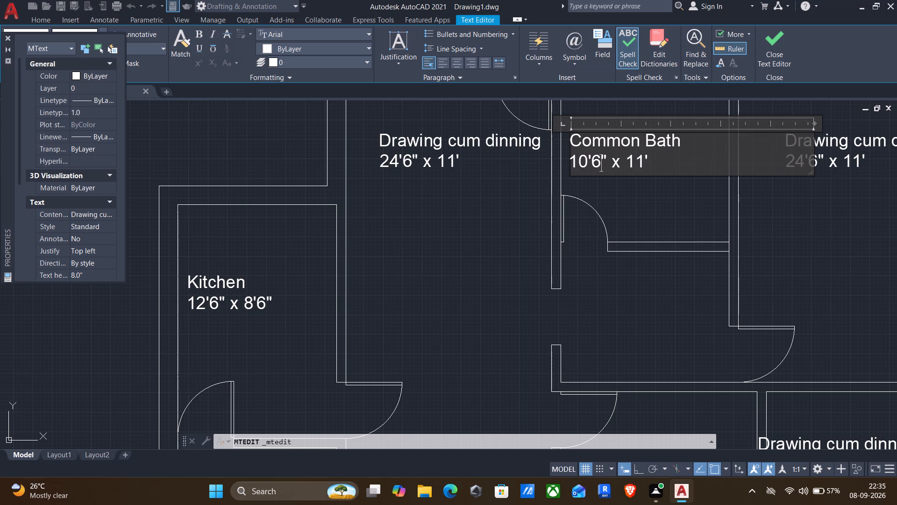
{"action": "key", "text": "Right"}
{"action": "key", "text": "Right"}
{"action": "key", "text": "Right"}
{"action": "key", "text": "Right"}
{"action": "key", "text": "Right"}
{"action": "key", "text": "Right"}
{"action": "key", "text": "BackSpace"}
{"action": "key", "text": "BackSpace"}
{"action": "key", "text": "9"}
{"action": "left_click", "coordinate": [632, 297]}
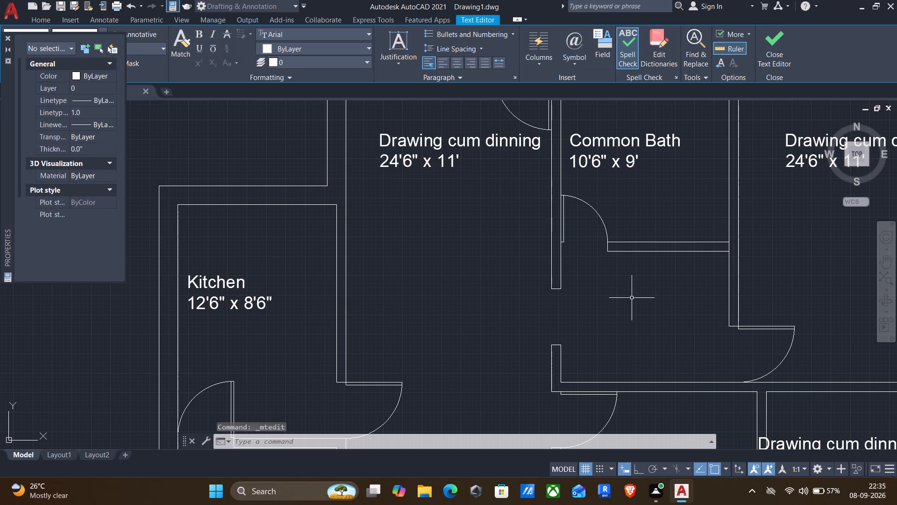
Replace the name line of the label copy in the large upper-right room with "Bed room".
{"action": "scroll", "coordinate": [620, 216], "scroll_direction": "down", "scroll_amount": 2}
{"action": "middle_click_drag", "start_coordinate": [573, 197], "coordinate": [520, 209]}
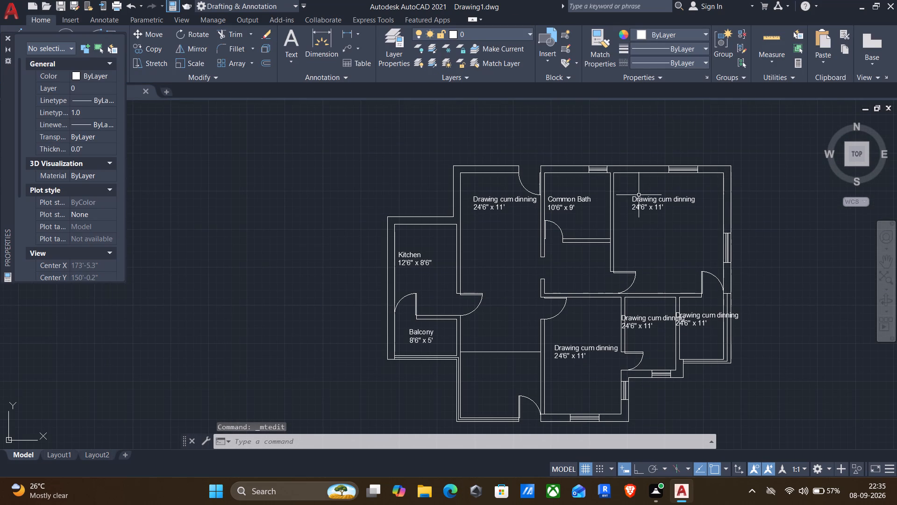
{"action": "double_click", "coordinate": [658, 202]}
{"action": "scroll", "coordinate": [682, 205], "scroll_direction": "up", "scroll_amount": 1}
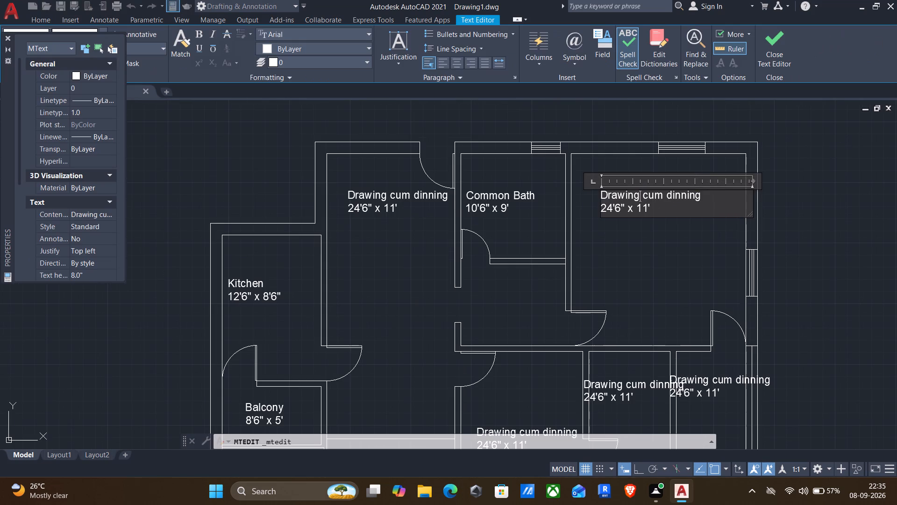
{"action": "left_click_drag", "start_coordinate": [708, 192], "coordinate": [436, 195]}
{"action": "key", "text": "BackSpace"}
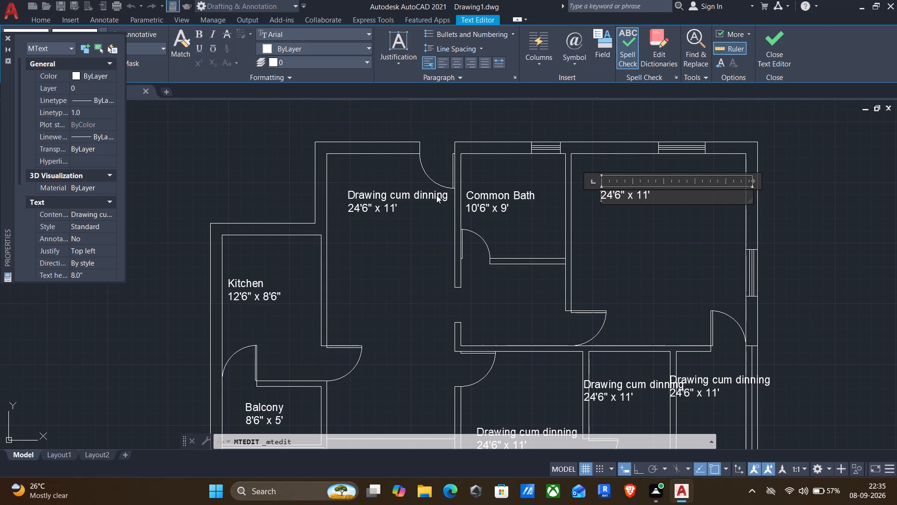
{"action": "key", "text": "Return"}
{"action": "key", "text": "Up"}
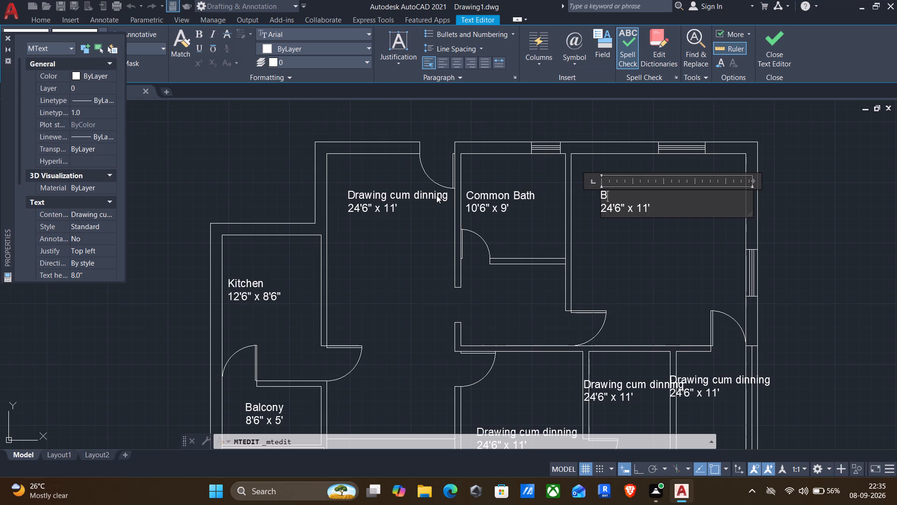
{"action": "type", "text": "ed room"}
Change the Bed room label's dimension line to 16'6" x 15'.
{"action": "key", "text": "Down"}
{"action": "key", "text": "Left"}
{"action": "key", "text": "Left"}
{"action": "key", "text": "Left"}
{"action": "key", "text": "Left"}
{"action": "key", "text": "Left"}
{"action": "key", "text": "Left"}
{"action": "key", "text": "Left"}
{"action": "key", "text": "Left"}
{"action": "key", "text": "BackSpace"}
{"action": "key", "text": "BackSpace"}
{"action": "type", "text": "16"}
{"action": "key", "text": "Right"}
{"action": "key", "text": "Right"}
{"action": "key", "text": "Right"}
{"action": "key", "text": "Right"}
{"action": "key", "text": "Right"}
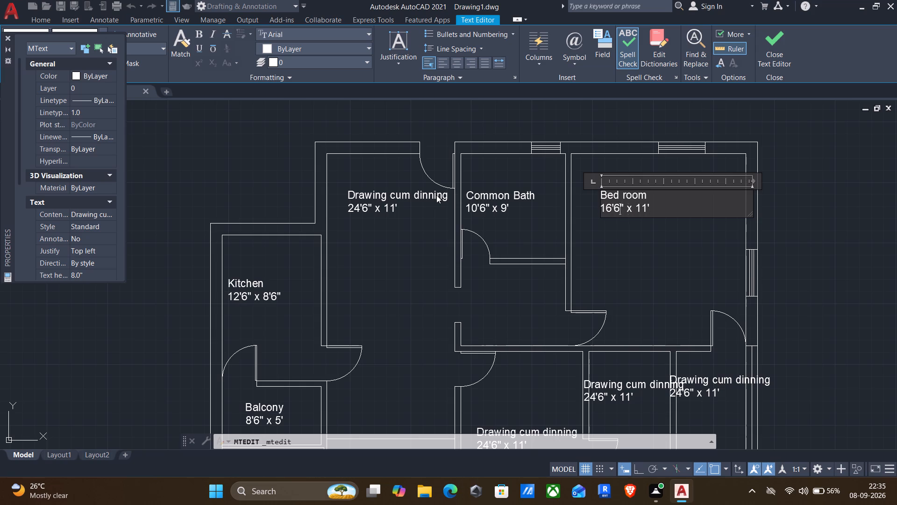
{"action": "key", "text": "Right"}
{"action": "key", "text": "Right"}
{"action": "key", "text": "Right"}
{"action": "key", "text": "BackSpace"}
{"action": "key", "text": "BackSpace"}
{"action": "type", "text": "15"}
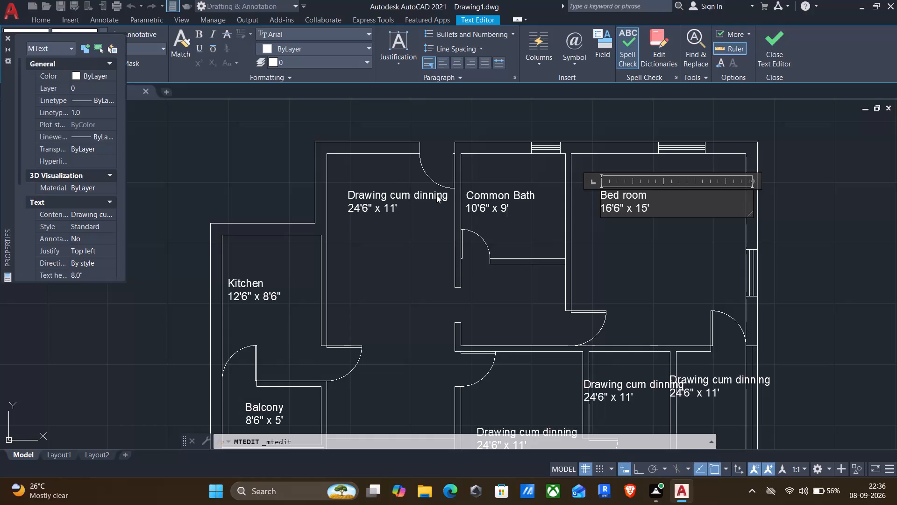
{"action": "left_click", "coordinate": [360, 284]}
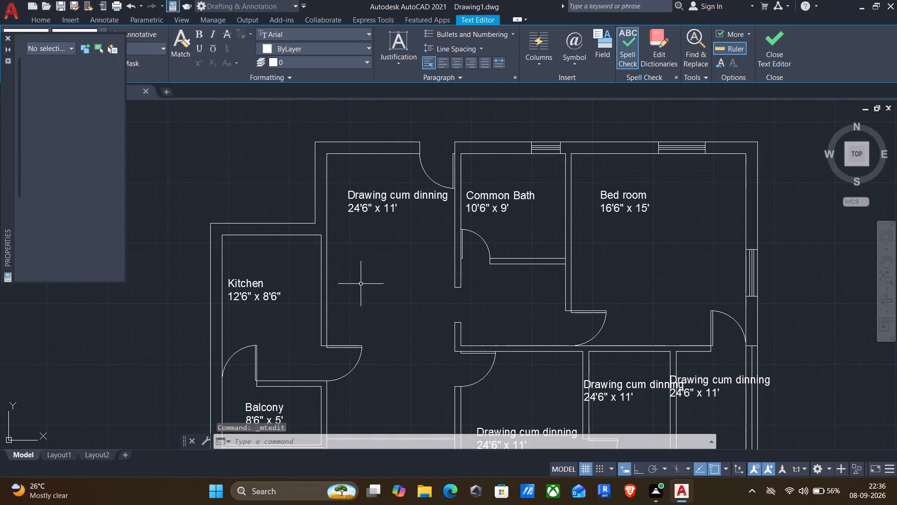
Replace the name line of the label copy in the lower-middle room with "Bed room", keeping the dimensions on their own line.
{"action": "scroll", "coordinate": [395, 286], "scroll_direction": "down", "scroll_amount": 1}
{"action": "middle_click_drag", "start_coordinate": [395, 286], "coordinate": [382, 134]}
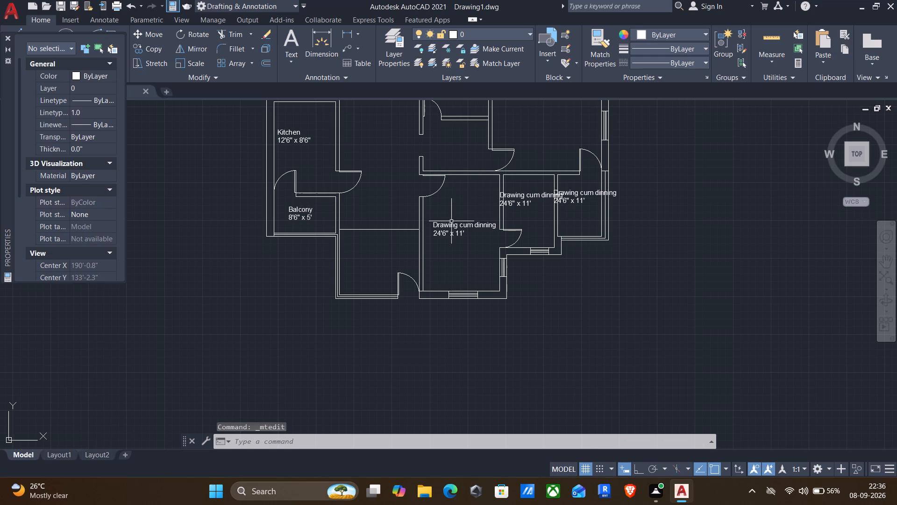
{"action": "double_click", "coordinate": [451, 226]}
{"action": "scroll", "coordinate": [456, 230], "scroll_direction": "up", "scroll_amount": 2}
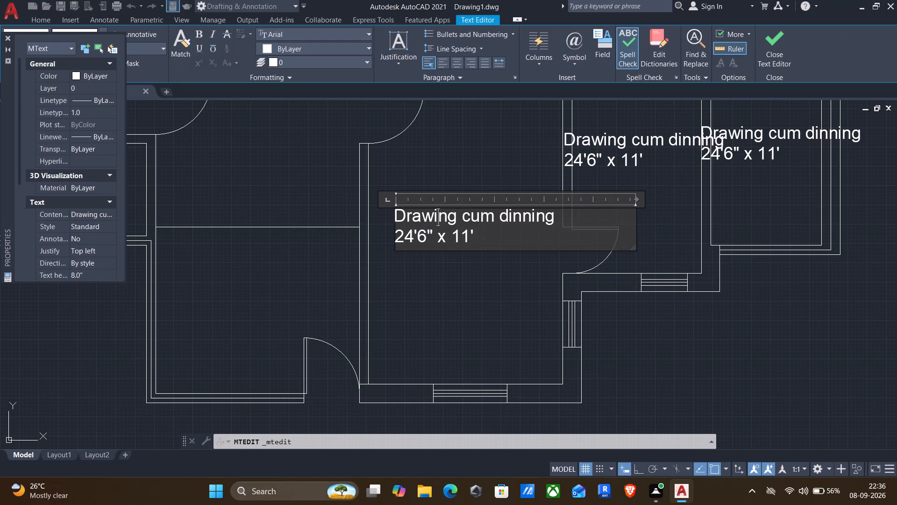
{"action": "left_click_drag", "start_coordinate": [555, 222], "coordinate": [338, 185]}
{"action": "key", "text": "BackSpace"}
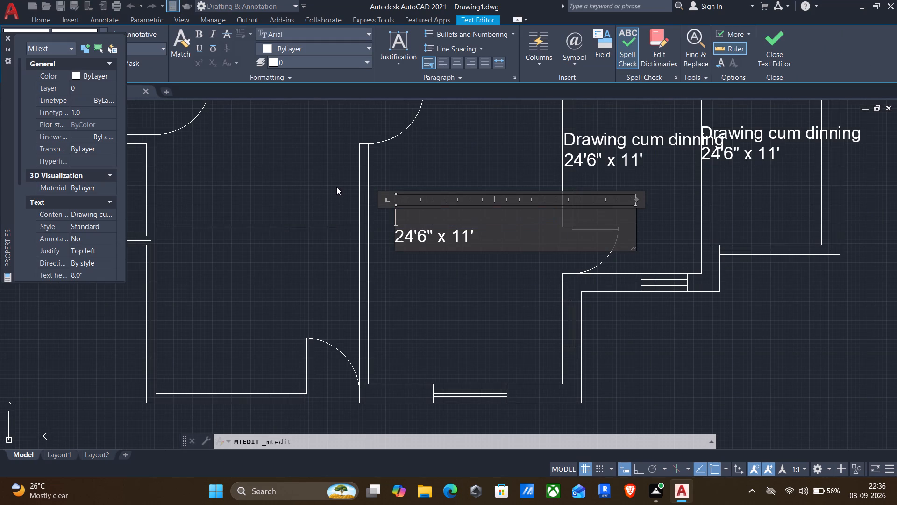
{"action": "type", "text": "ed room"}
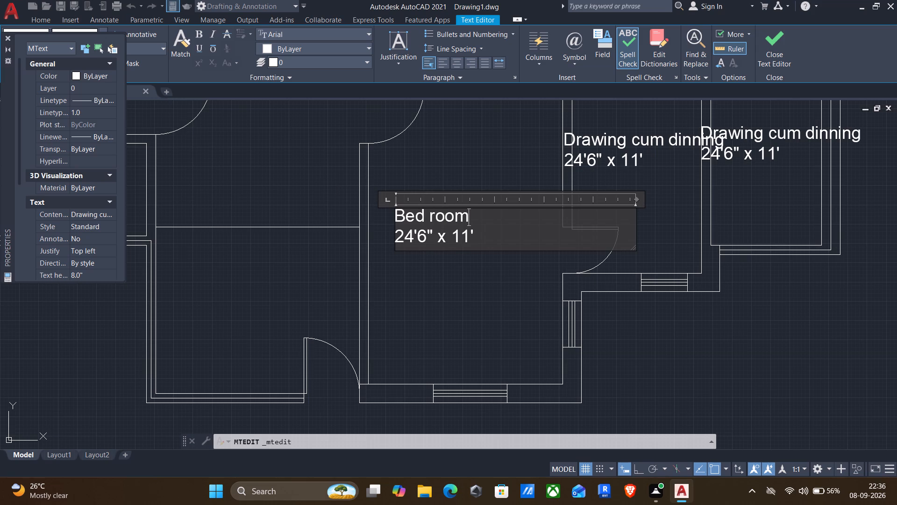
Change the lower-middle Bed room label's dimension line to 16' x 11'.
{"action": "left_click", "coordinate": [410, 235]}
{"action": "key", "text": "BackSpace"}
{"action": "key", "text": "BackSpace"}
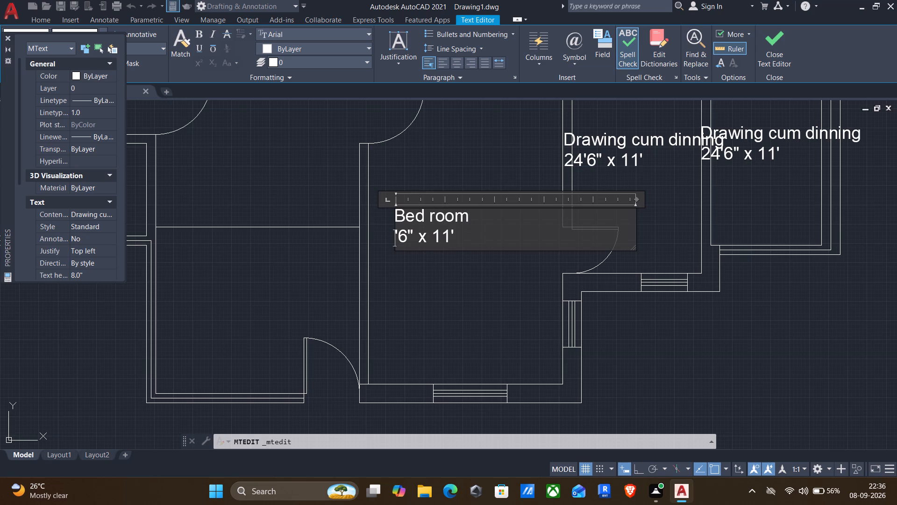
{"action": "type", "text": "16"}
{"action": "key", "text": "Right"}
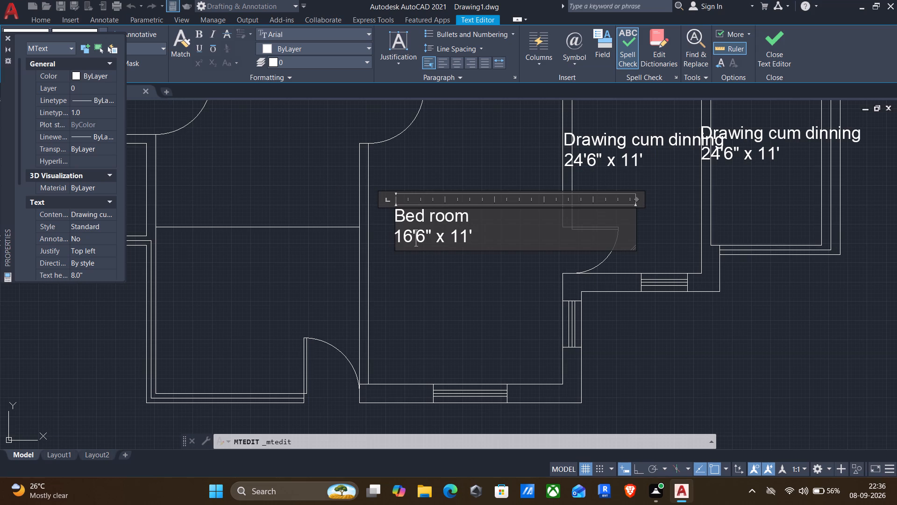
{"action": "key", "text": "Right"}
{"action": "key", "text": "BackSpace"}
{"action": "key", "text": "Right"}
{"action": "key", "text": "BackSpace"}
{"action": "left_click", "coordinate": [440, 277]}
Replace the name line of the label copy in the small room east of the lower bedroom with "Attached Bath".
{"action": "double_click", "coordinate": [633, 138]}
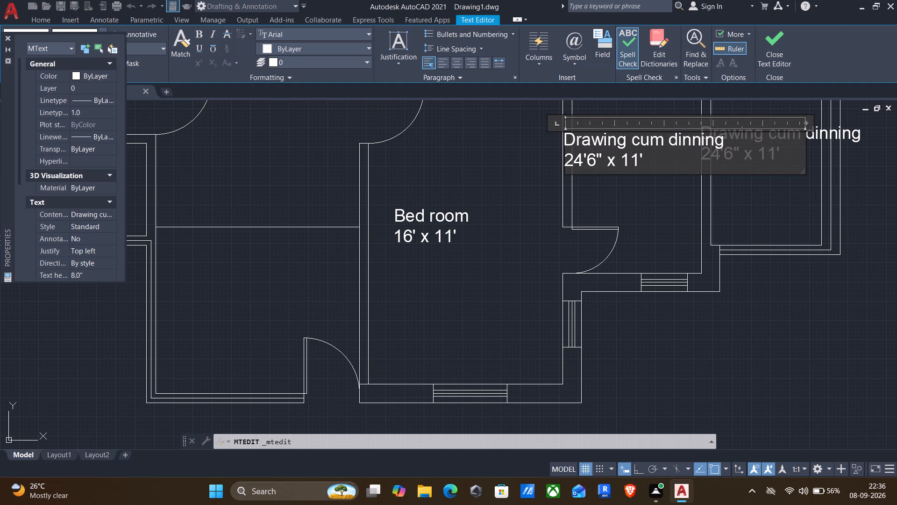
{"action": "left_click_drag", "start_coordinate": [726, 142], "coordinate": [491, 128]}
{"action": "key", "text": "BackSpace"}
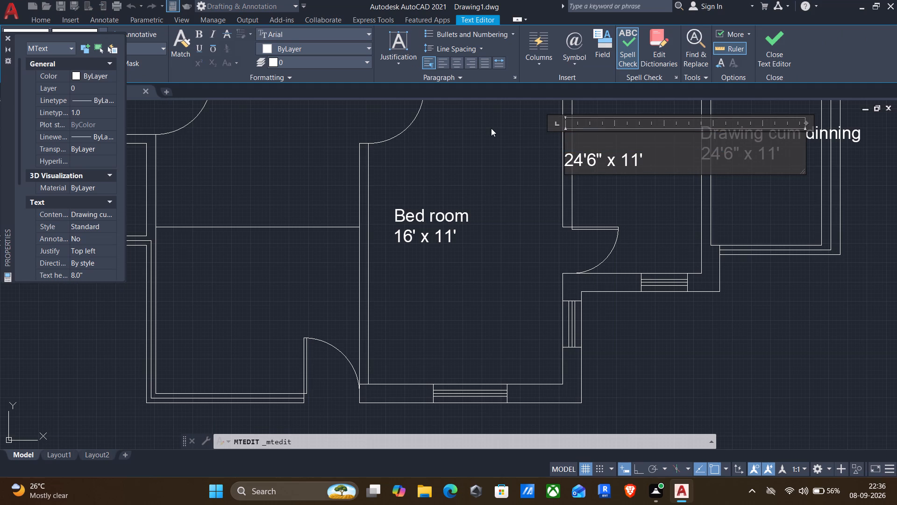
{"action": "key", "text": "a"}
{"action": "type", "text": "ATTA"}
{"action": "key", "text": "BackSpace"}
{"action": "key", "text": "BackSpace"}
{"action": "key", "text": "BackSpace"}
{"action": "type", "text": "ttached"}
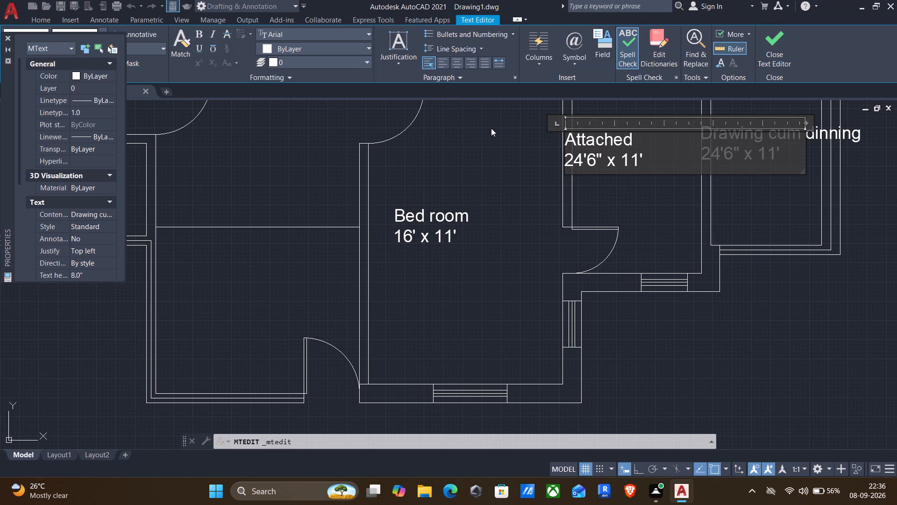
{"action": "key", "text": "space"}
{"action": "type", "text": "ath"}
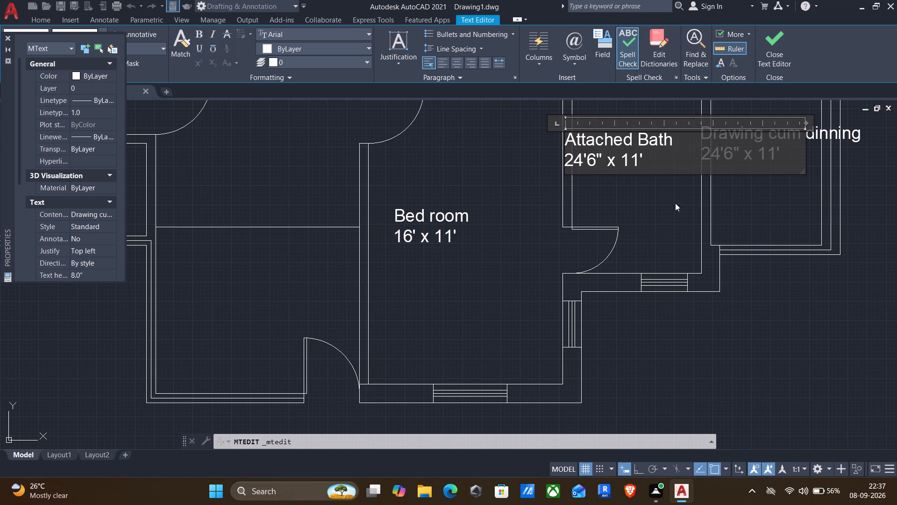
{"action": "middle_click_drag", "start_coordinate": [673, 201], "coordinate": [616, 240]}
{"action": "left_click", "coordinate": [601, 237]}
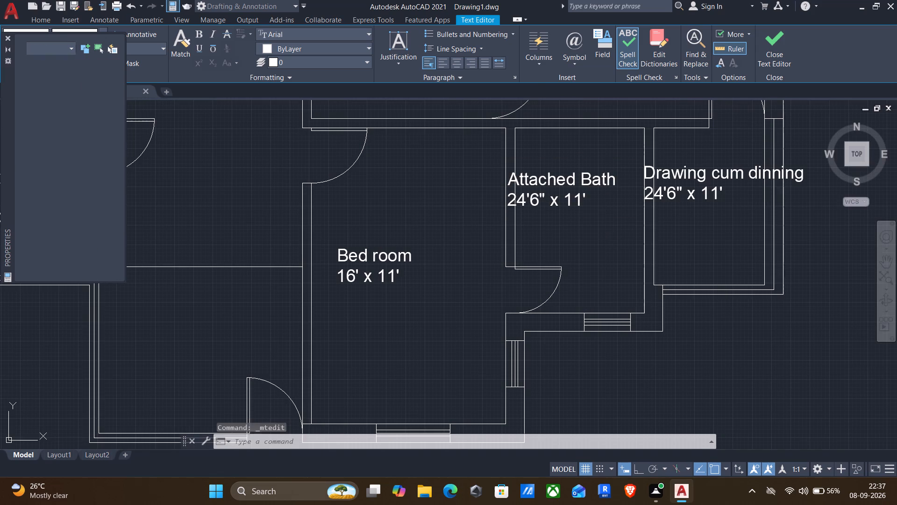
Move the Attached Bath label about 1'-2" horizontally to the right, off the wall and inside its room.
{"action": "double_click", "coordinate": [553, 184]}
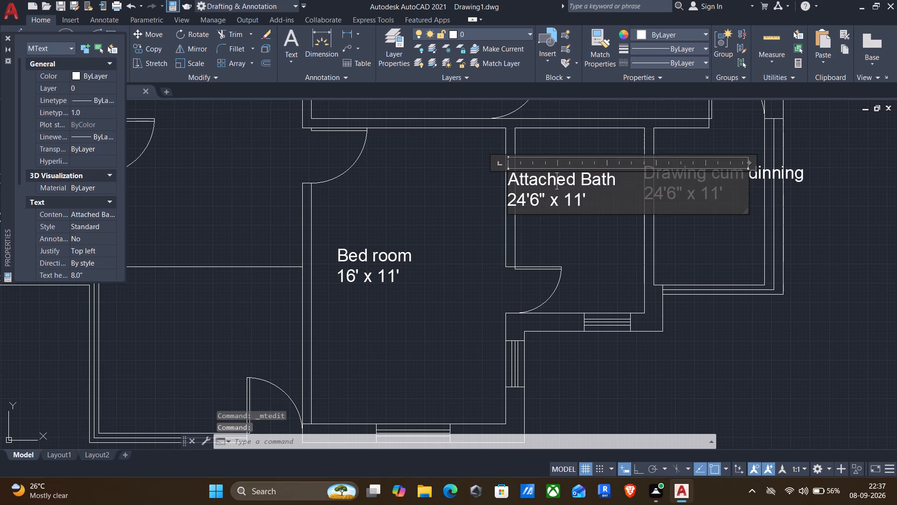
{"action": "key", "text": "Escape"}
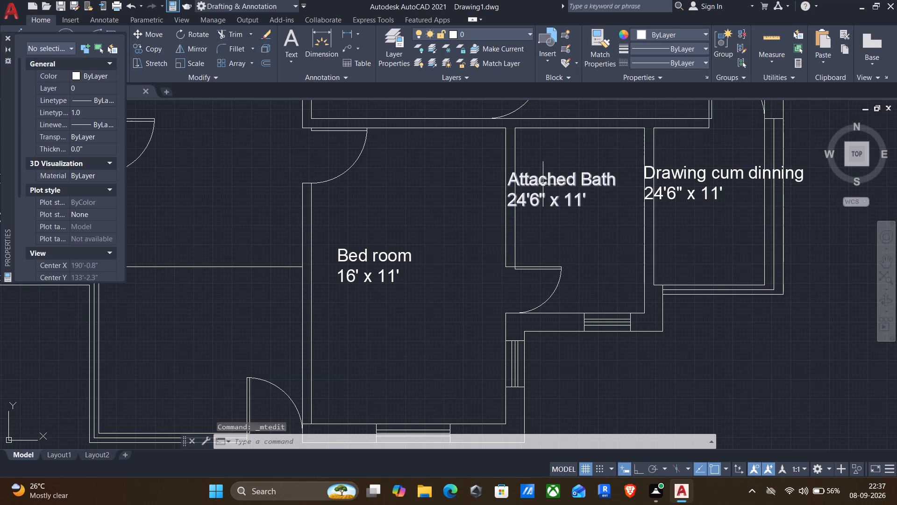
{"action": "left_click", "coordinate": [544, 182]}
{"action": "key", "text": "m"}
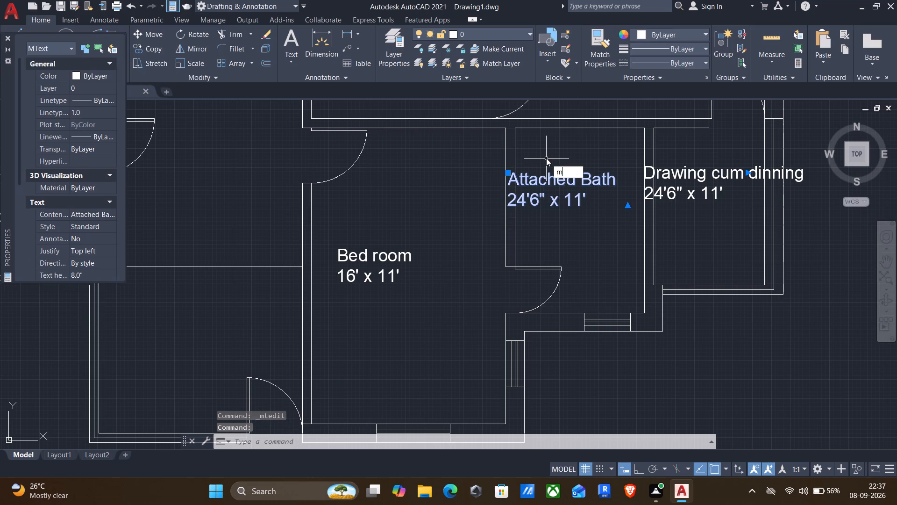
{"action": "key", "text": "Return"}
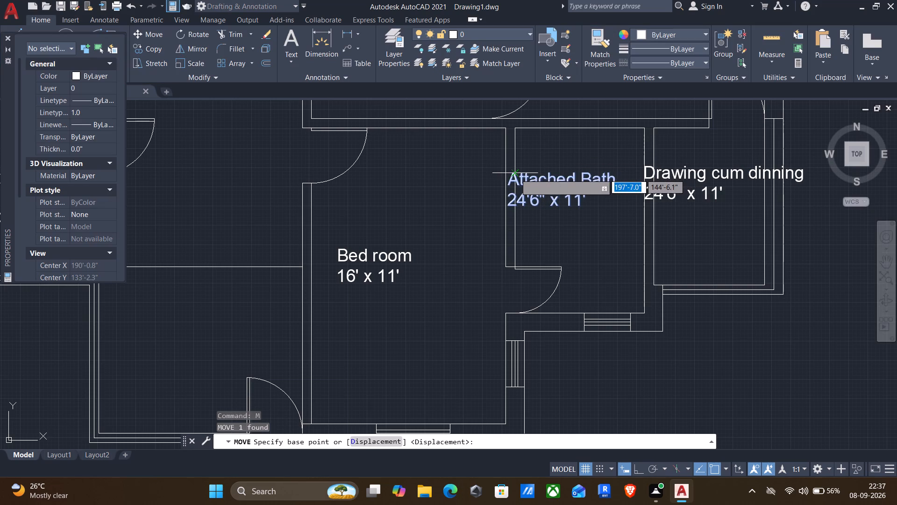
{"action": "left_click", "coordinate": [511, 175]}
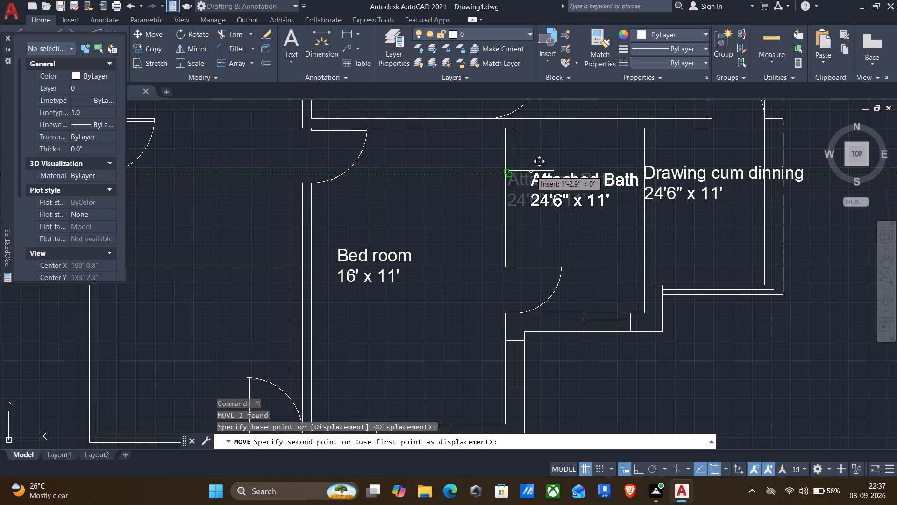
{"action": "left_click", "coordinate": [529, 173]}
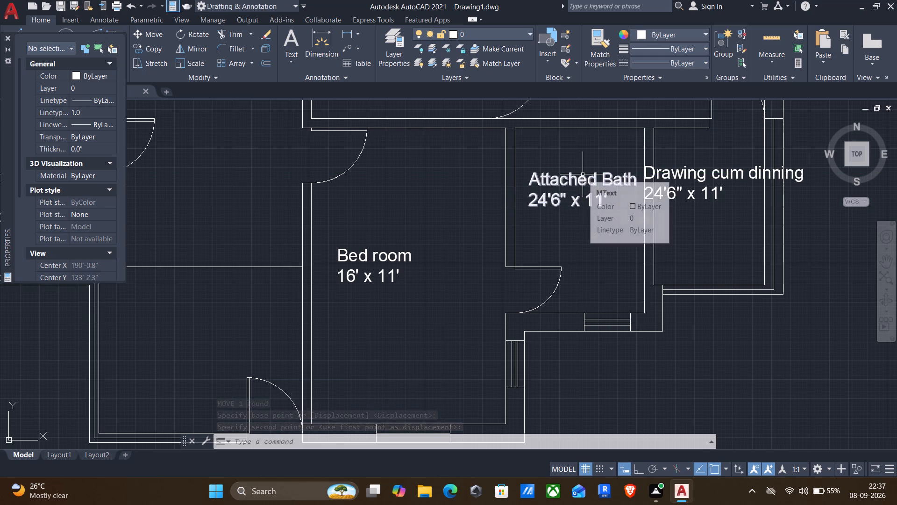
Replace the name line of the remaining Drawing cum dinning label copy east of the attached bath with "Balcony", keeping the dimensions on their own line.
{"action": "double_click", "coordinate": [676, 176]}
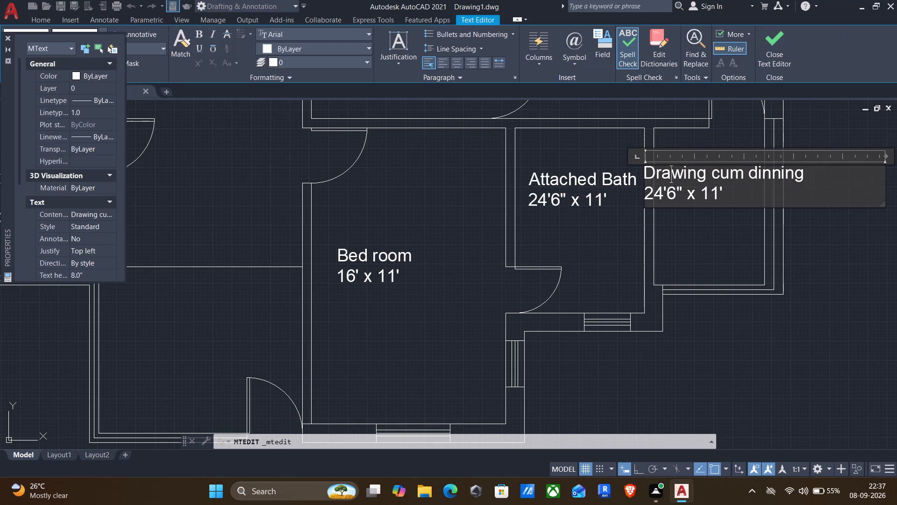
{"action": "left_click", "coordinate": [816, 175]}
{"action": "left_click_drag", "start_coordinate": [816, 175], "coordinate": [673, 159]}
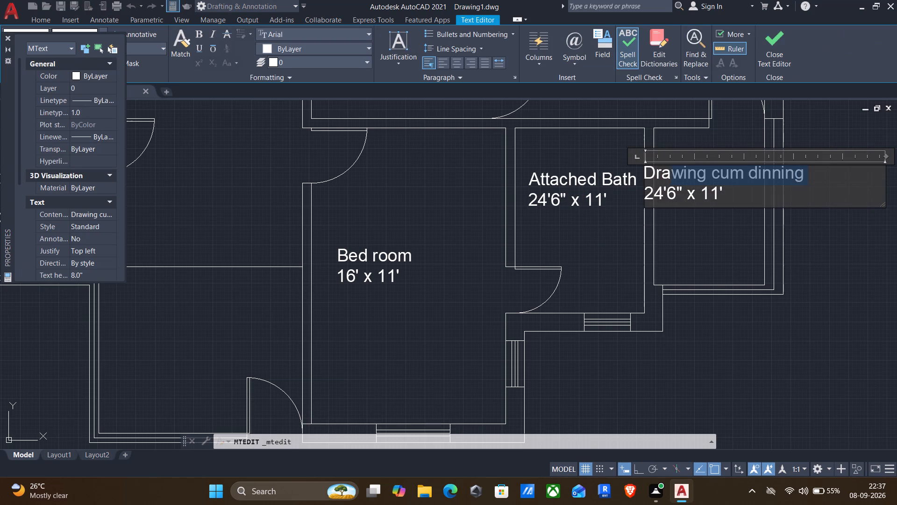
{"action": "left_click_drag", "start_coordinate": [673, 159], "coordinate": [619, 173]}
{"action": "key", "text": "BackSpace"}
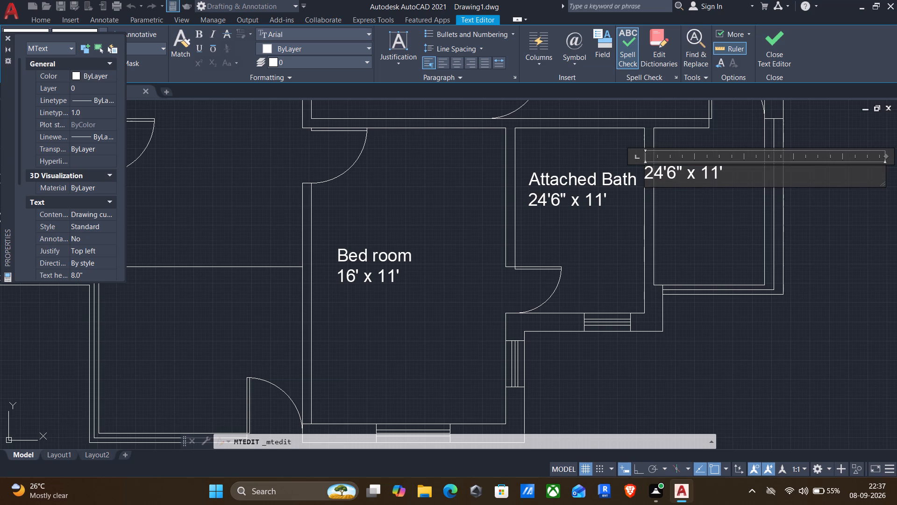
{"action": "key", "text": "Return"}
{"action": "key", "text": "Up"}
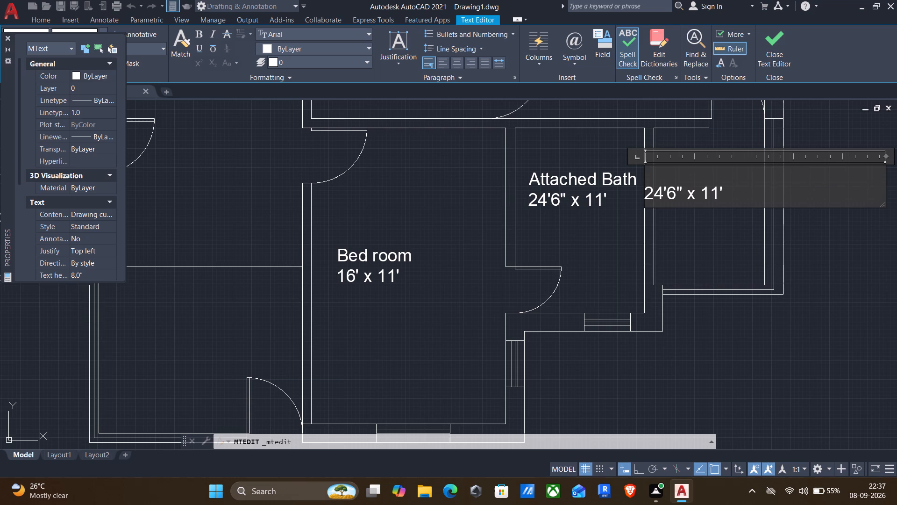
{"action": "type", "text": "alcony"}
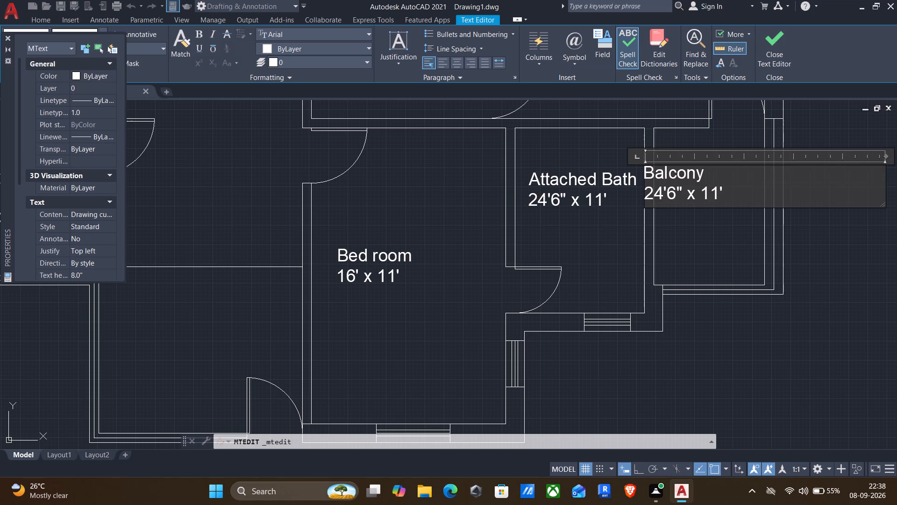
Change the dimension line of the Balcony label beside the attached bath to 8'6" x 6'.
{"action": "scroll", "coordinate": [661, 193], "scroll_direction": "up", "scroll_amount": 1}
{"action": "left_click", "coordinate": [661, 193]}
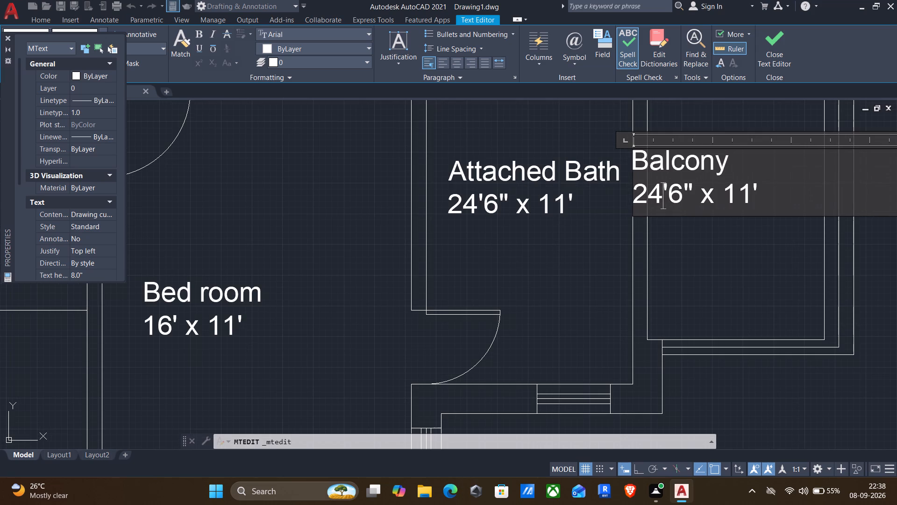
{"action": "key", "text": "BackSpace"}
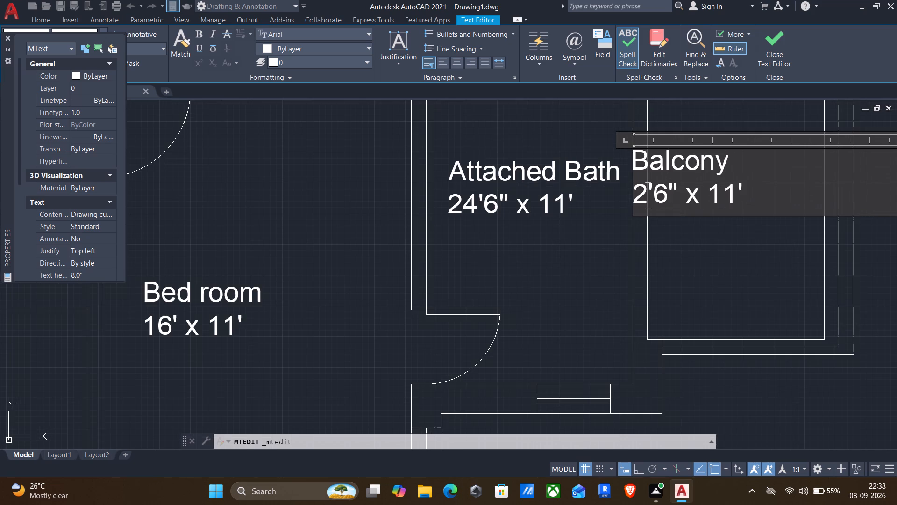
{"action": "key", "text": "BackSpace"}
{"action": "key", "text": "8"}
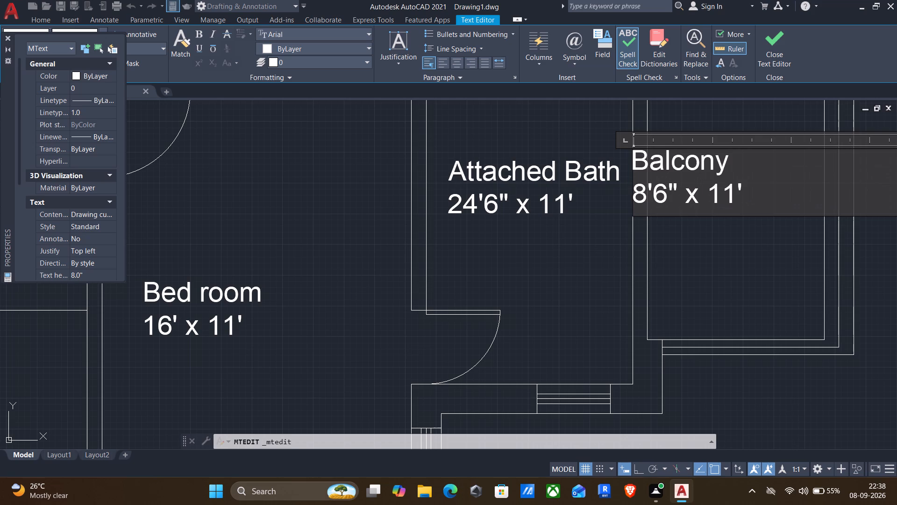
{"action": "key", "text": "Right"}
{"action": "key", "text": "Right"}
{"action": "key", "text": "Right"}
{"action": "key", "text": "Right"}
{"action": "key", "text": "Right"}
{"action": "key", "text": "Right"}
{"action": "key", "text": "Right"}
{"action": "key", "text": "Right"}
{"action": "key", "text": "BackSpace"}
{"action": "key", "text": "BackSpace"}
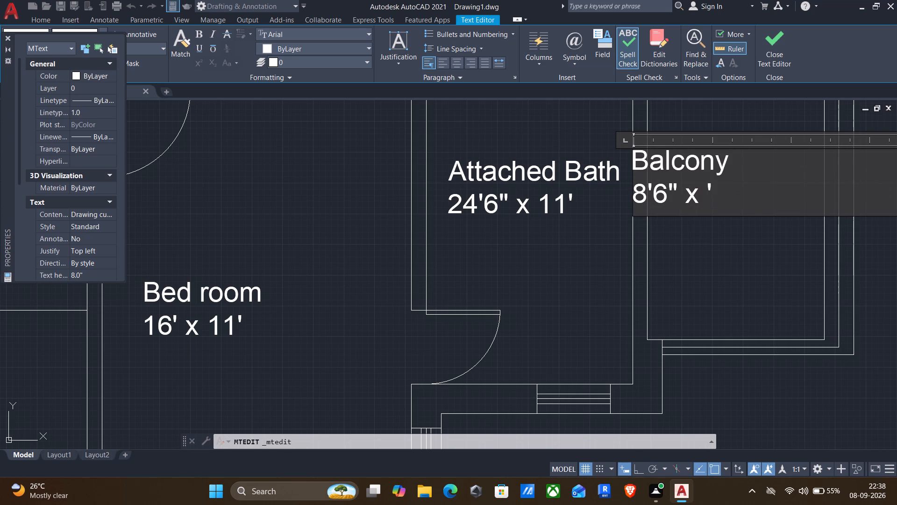
{"action": "key", "text": "6"}
{"action": "left_click", "coordinate": [680, 304]}
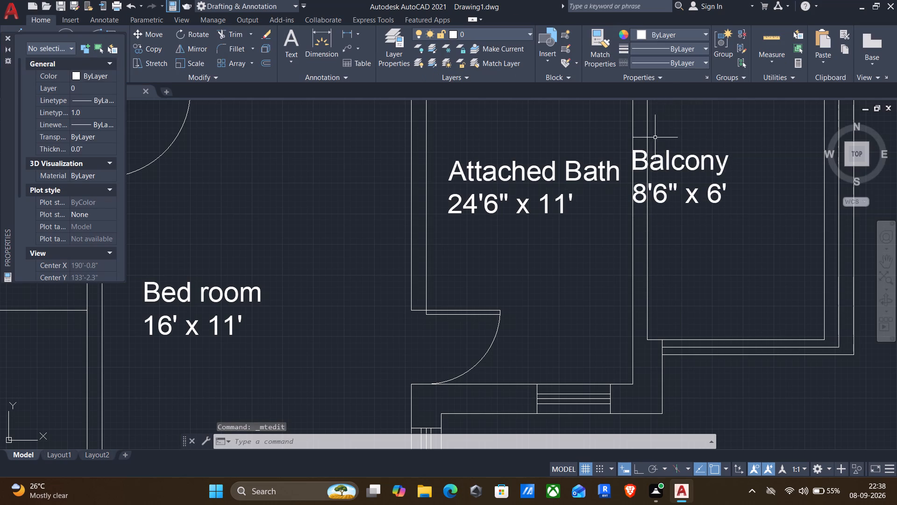
Move the Balcony label beside the attached bath about 2'-6" horizontally to the east, off the wall and inside the balcony.
{"action": "left_click", "coordinate": [657, 156]}
{"action": "key", "text": "m"}
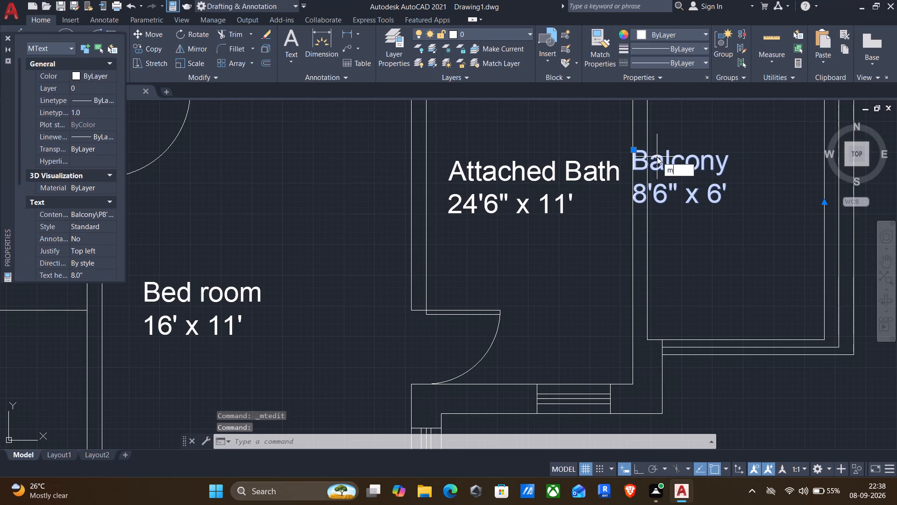
{"action": "key", "text": "Return"}
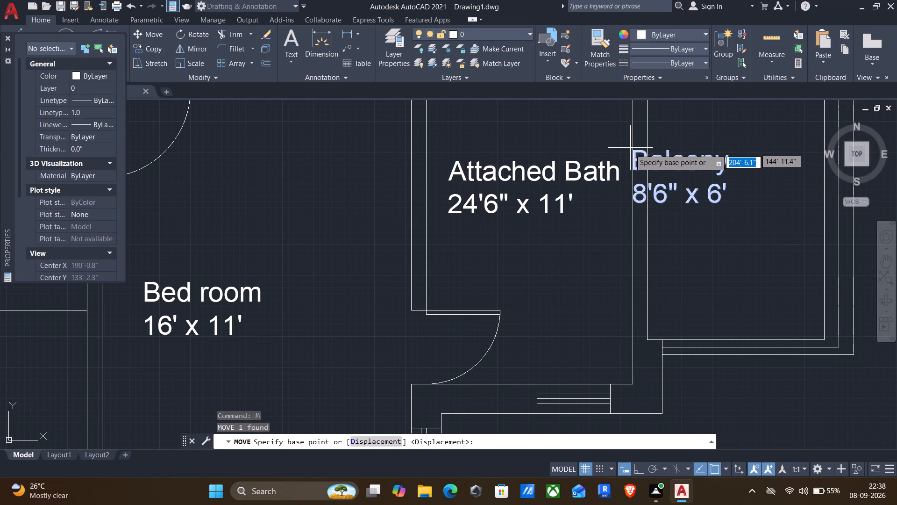
{"action": "left_click", "coordinate": [639, 154]}
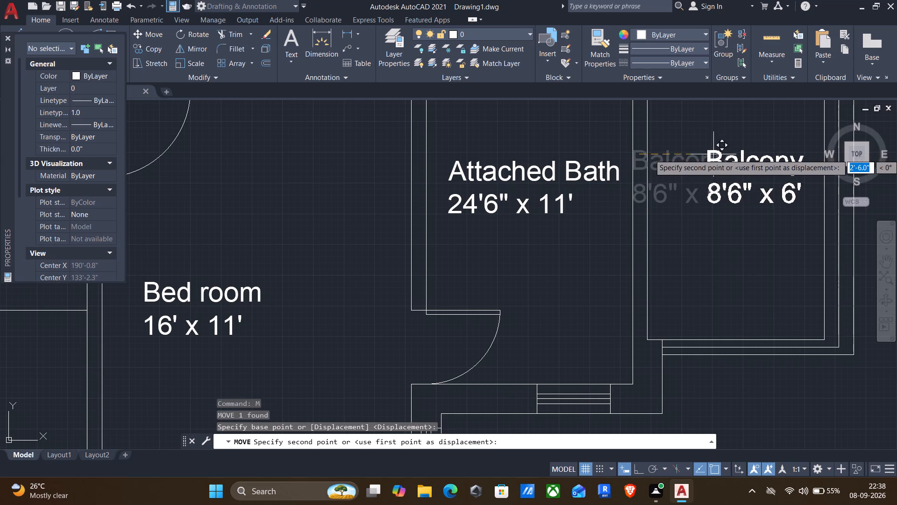
{"action": "left_click", "coordinate": [713, 154]}
Change the dimension line of the Attached Bath label to 10' x 7'.
{"action": "scroll", "coordinate": [713, 155], "scroll_direction": "down", "scroll_amount": 2}
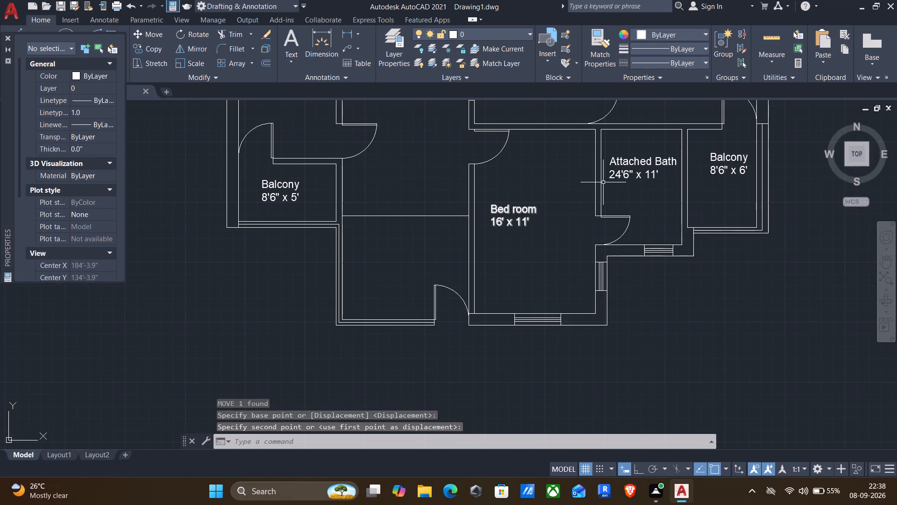
{"action": "scroll", "coordinate": [453, 217], "scroll_direction": "down", "scroll_amount": 1}
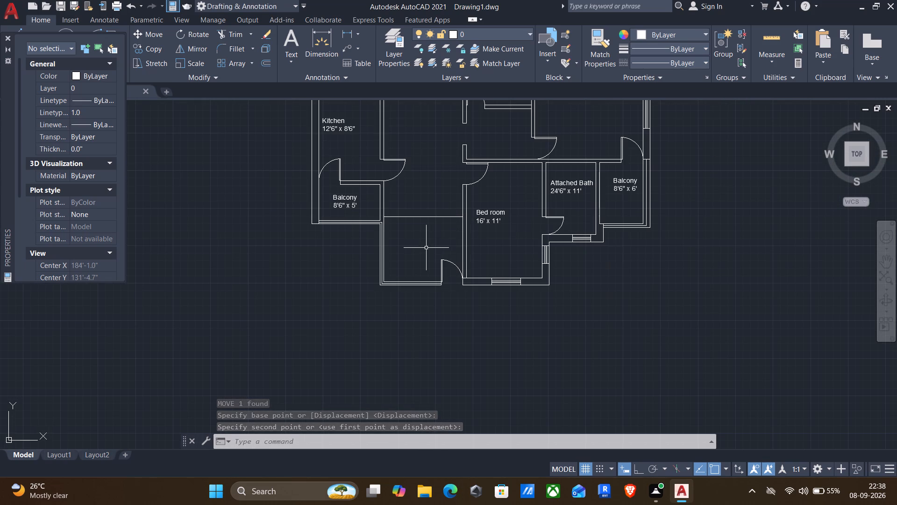
{"action": "scroll", "coordinate": [421, 222], "scroll_direction": "down", "scroll_amount": 1}
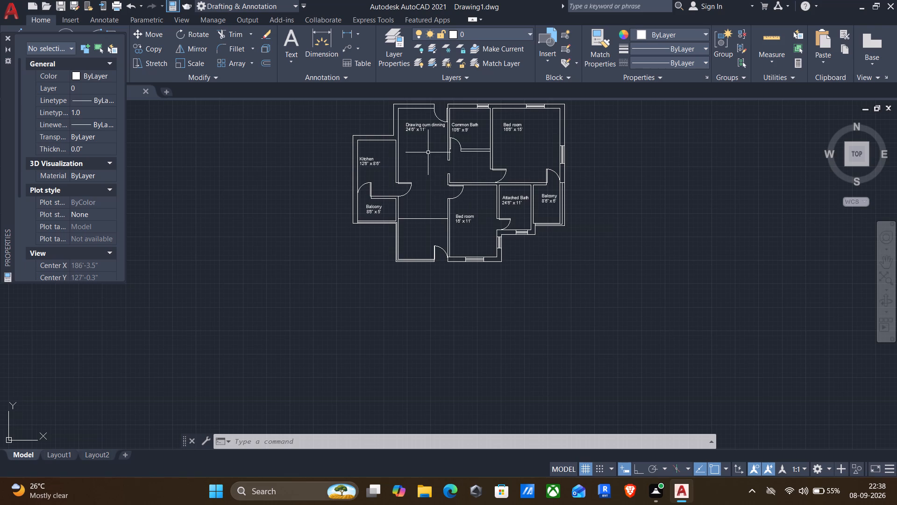
{"action": "middle_click_drag", "start_coordinate": [428, 155], "coordinate": [396, 201]}
{"action": "scroll", "coordinate": [455, 260], "scroll_direction": "up", "scroll_amount": 2}
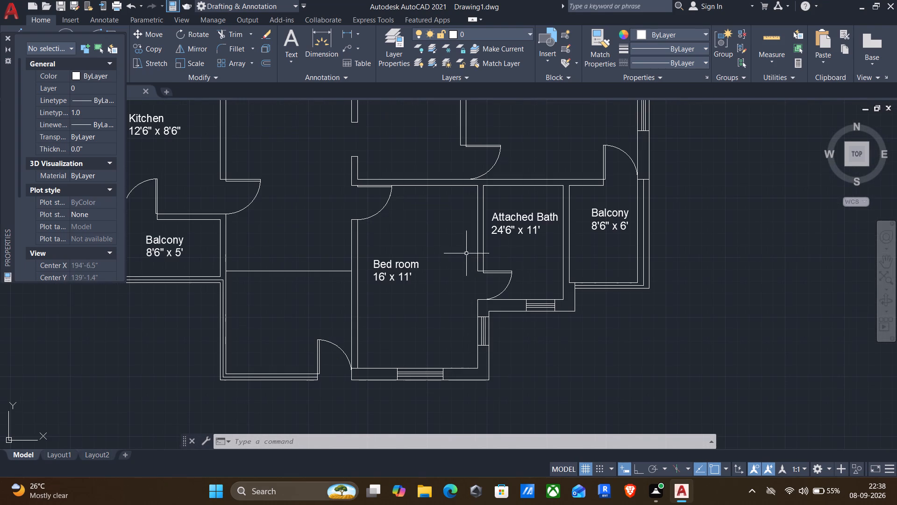
{"action": "double_click", "coordinate": [511, 233]}
{"action": "scroll", "coordinate": [525, 229], "scroll_direction": "up", "scroll_amount": 3}
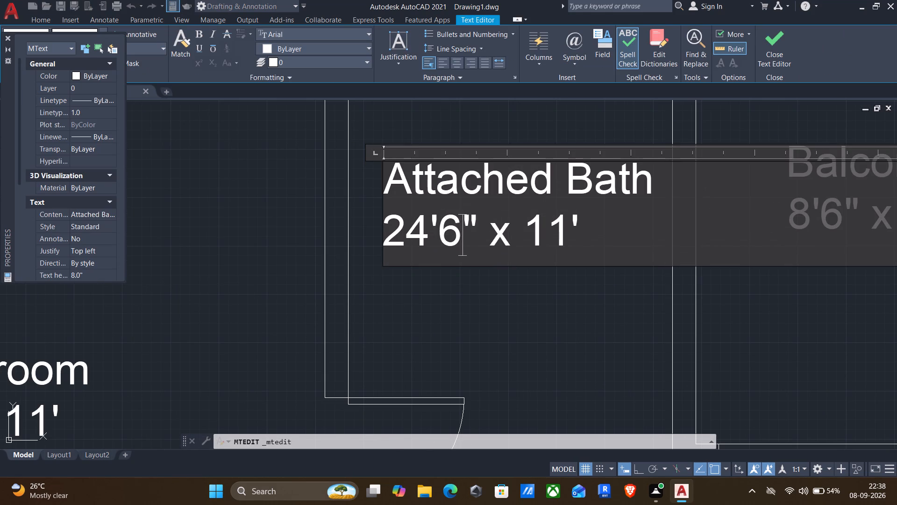
{"action": "key", "text": "BackSpace"}
{"action": "key", "text": "BackSpace"}
{"action": "key", "text": "BackSpace"}
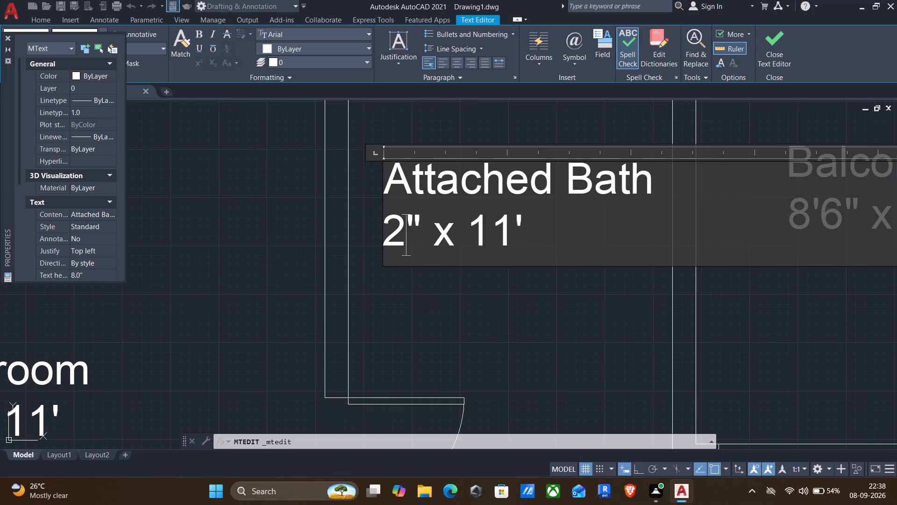
{"action": "key", "text": "BackSpace"}
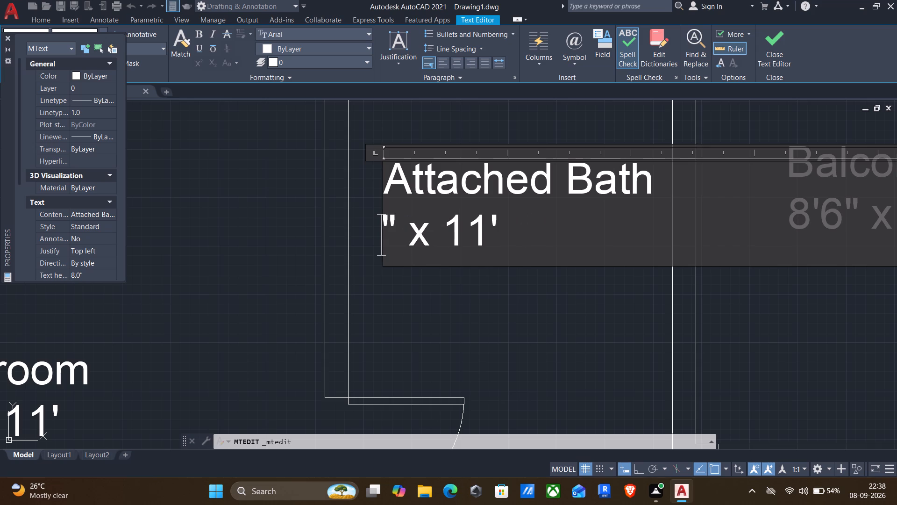
{"action": "key", "text": "Right"}
{"action": "key", "text": "BackSpace"}
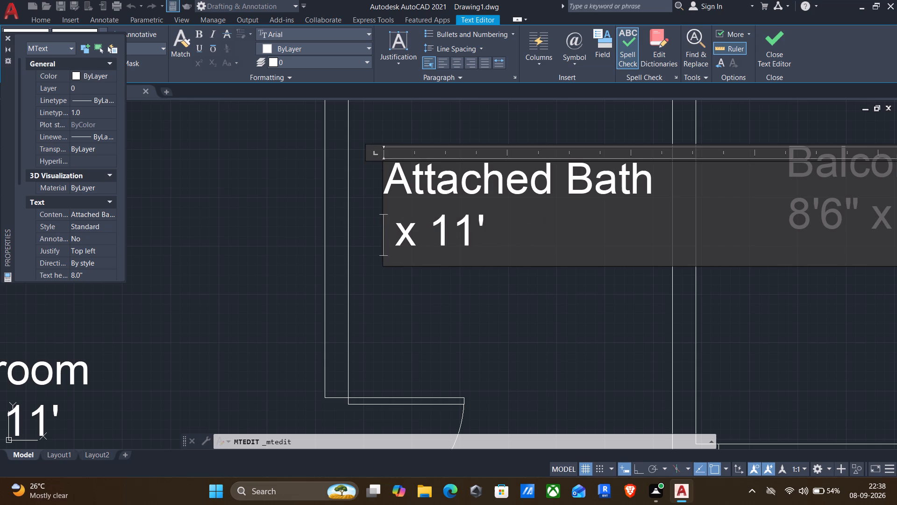
{"action": "type", "text": "10"}
{"action": "key", "text": "apostrophe"}
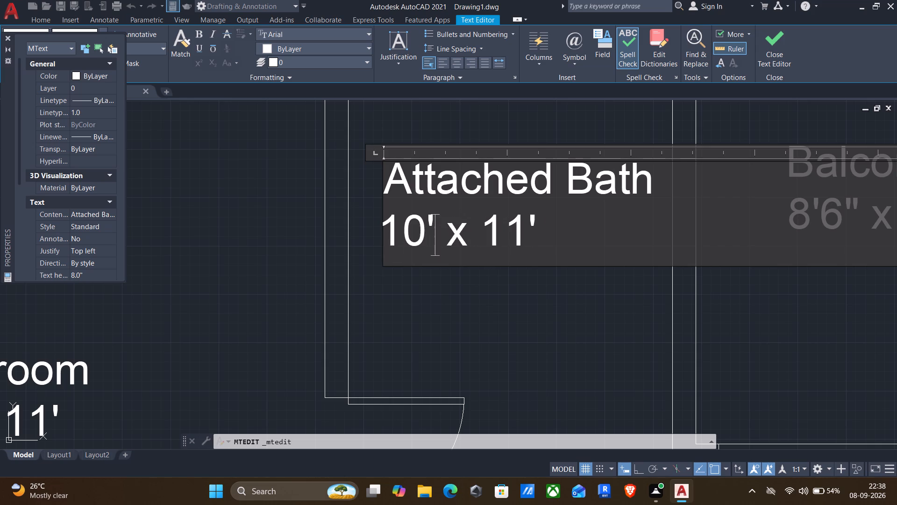
{"action": "key", "text": "Right"}
{"action": "key", "text": "Right"}
{"action": "key", "text": "Right"}
{"action": "key", "text": "Right"}
{"action": "key", "text": "Right"}
{"action": "key", "text": "BackSpace"}
{"action": "key", "text": "BackSpace"}
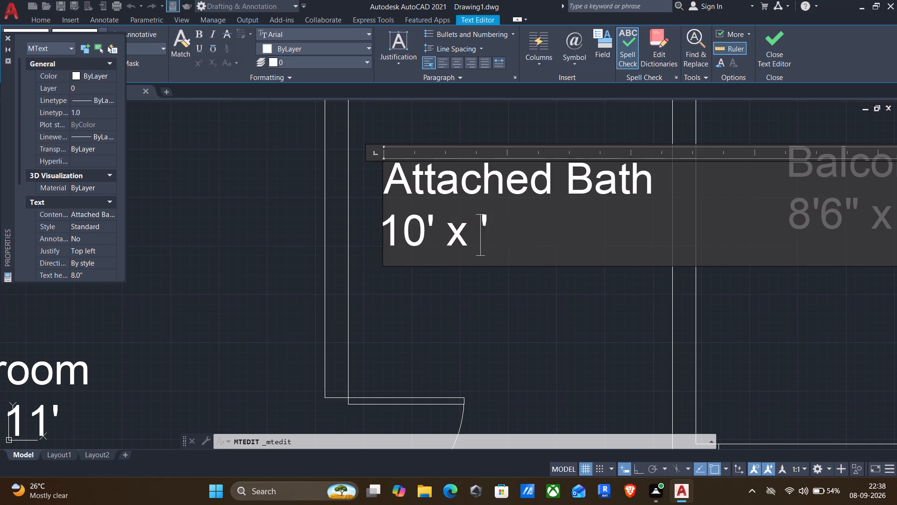
{"action": "key", "text": "7"}
{"action": "left_click", "coordinate": [444, 318]}
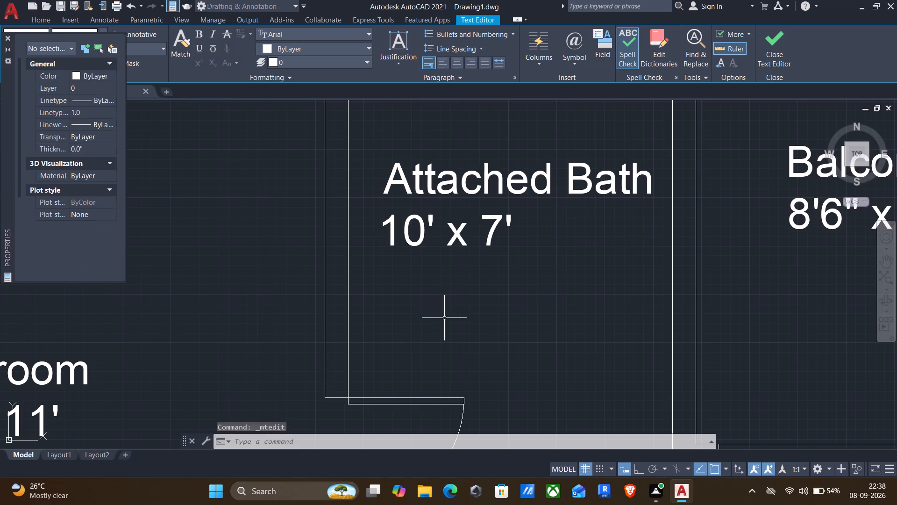
Load the HIDDEN linetype from acad.lin into the drawing.
{"action": "scroll", "coordinate": [455, 310], "scroll_direction": "down", "scroll_amount": 2}
{"action": "scroll", "coordinate": [520, 318], "scroll_direction": "down", "scroll_amount": 2}
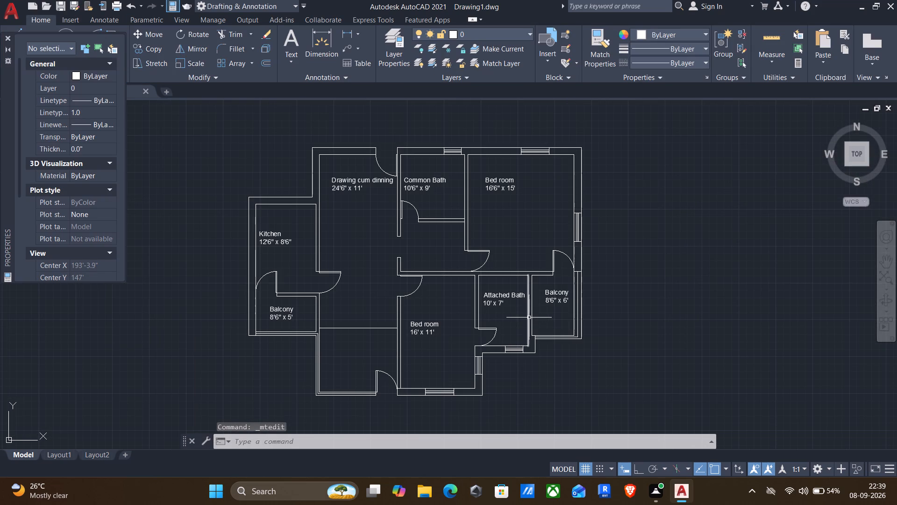
{"action": "scroll", "coordinate": [365, 367], "scroll_direction": "down", "scroll_amount": 1}
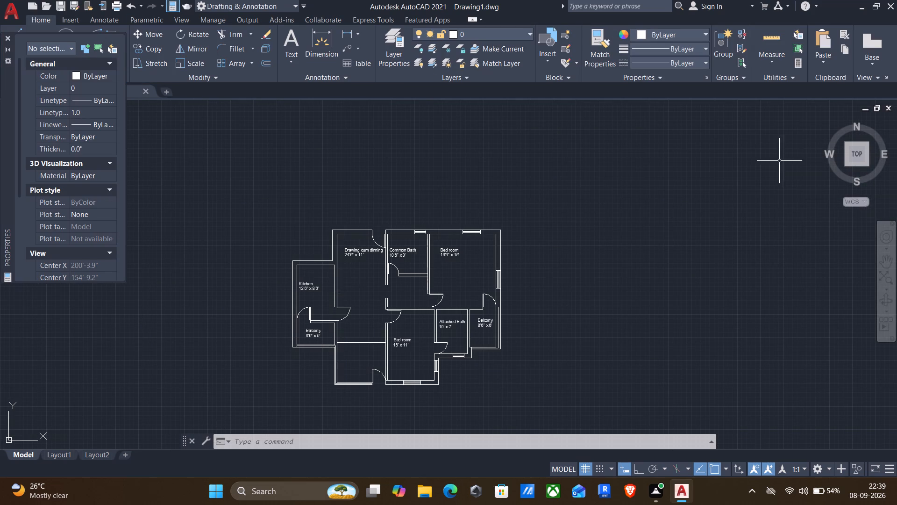
{"action": "left_click", "coordinate": [669, 62]}
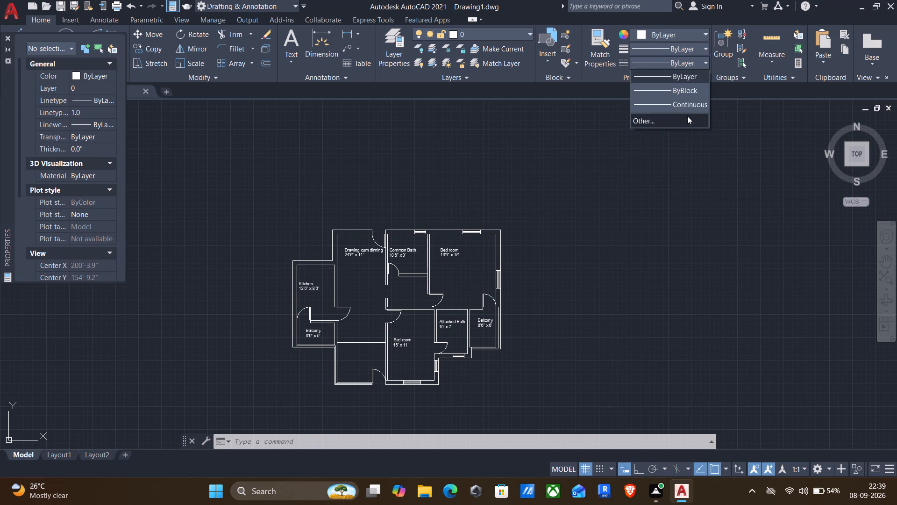
{"action": "left_click", "coordinate": [687, 116]}
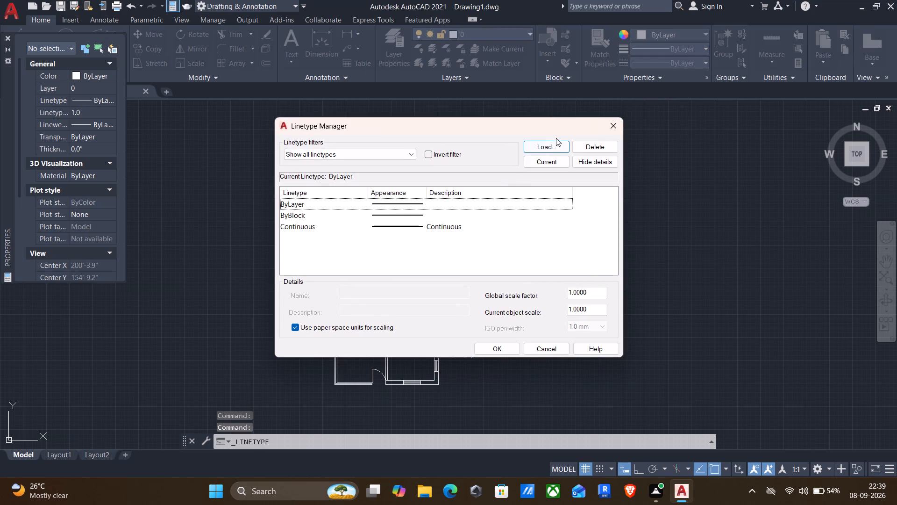
{"action": "left_click", "coordinate": [546, 149]}
{"action": "scroll", "coordinate": [467, 236], "scroll_direction": "down", "scroll_amount": 5}
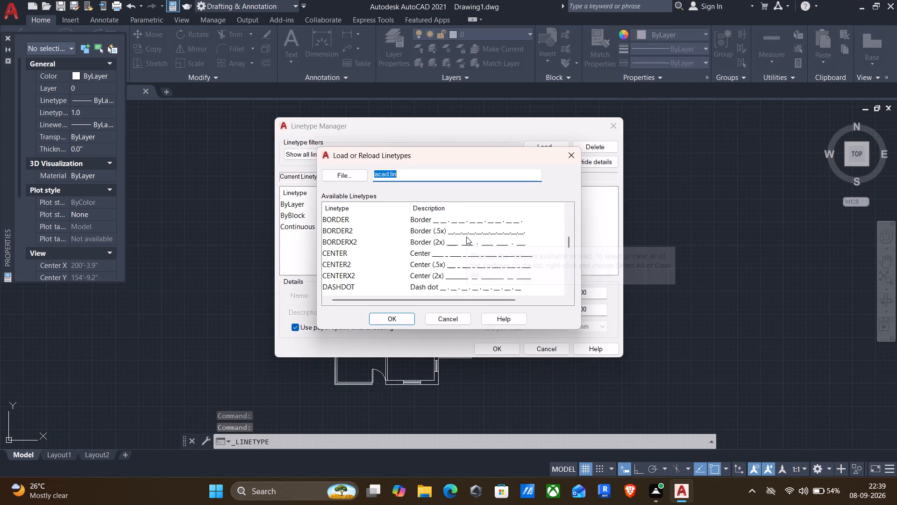
{"action": "scroll", "coordinate": [466, 237], "scroll_direction": "down", "scroll_amount": 6}
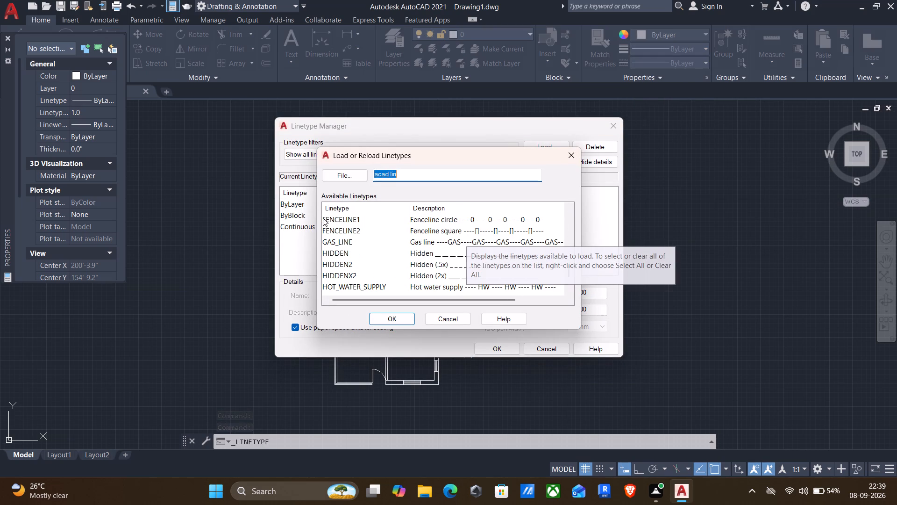
{"action": "left_click", "coordinate": [413, 251]}
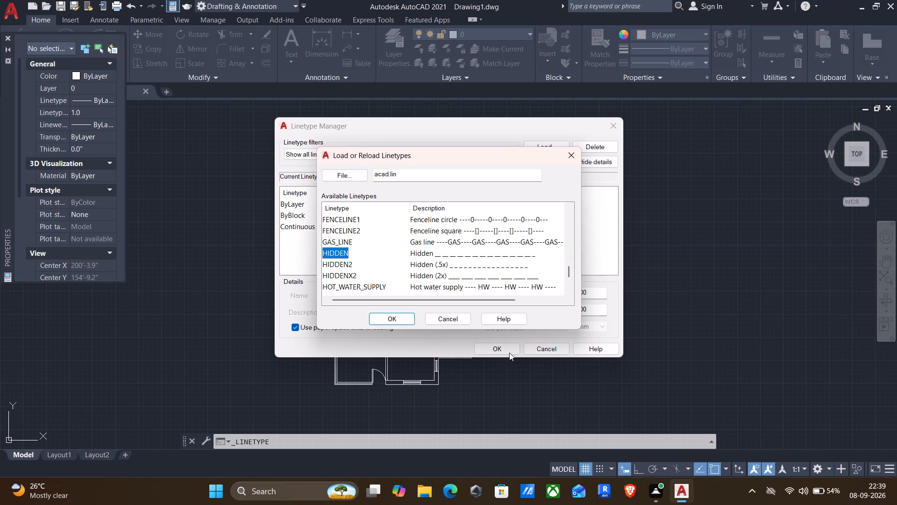
{"action": "left_click", "coordinate": [395, 318]}
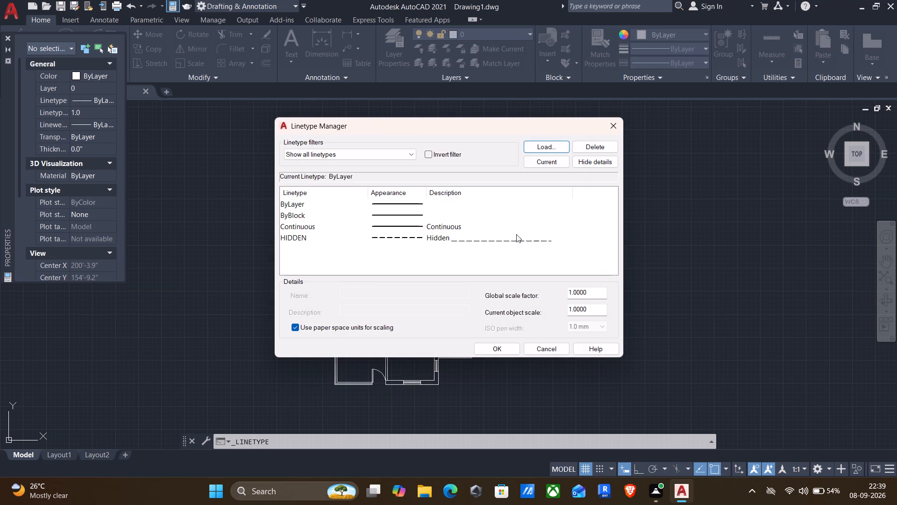
Set the global linetype scale factor to 0.7 with HIDDEN selected and apply the linetype settings.
{"action": "left_click", "coordinate": [472, 240]}
{"action": "left_click", "coordinate": [595, 294]}
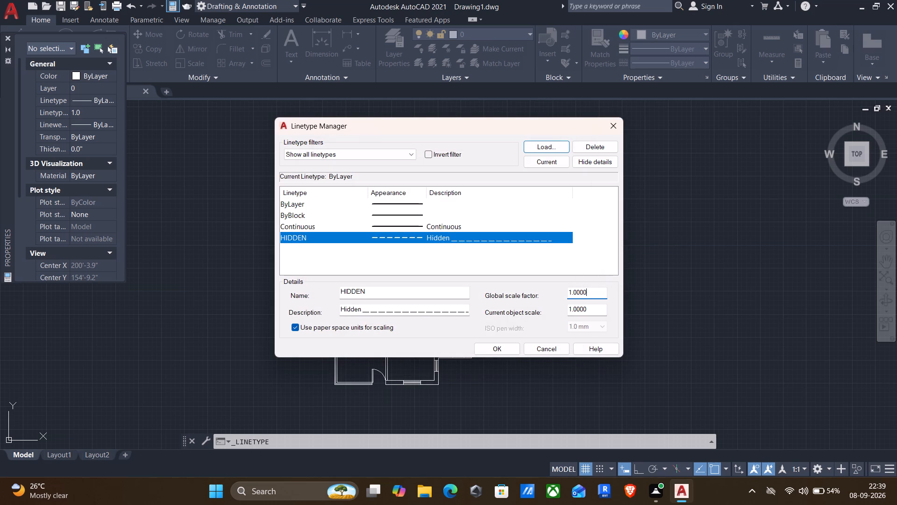
{"action": "left_click_drag", "start_coordinate": [595, 294], "coordinate": [434, 276]}
{"action": "key", "text": "0"}
{"action": "key", "text": "period"}
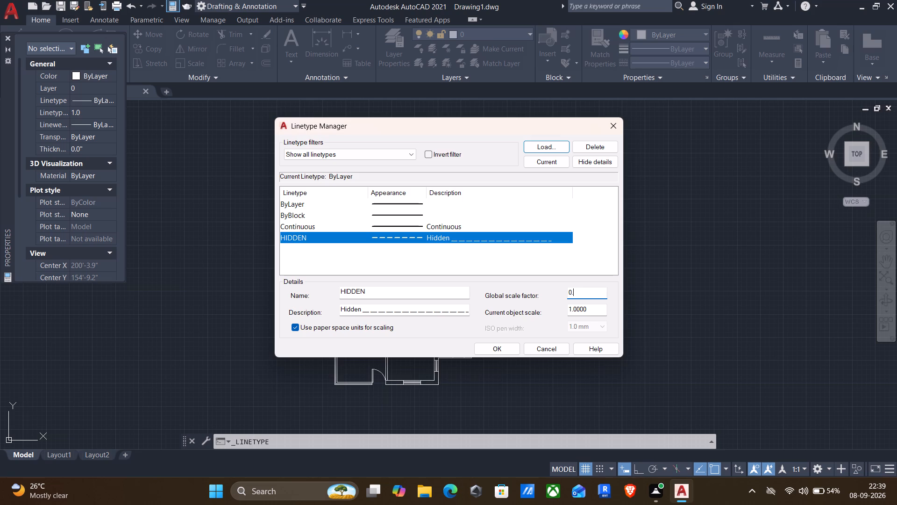
{"action": "key", "text": "7"}
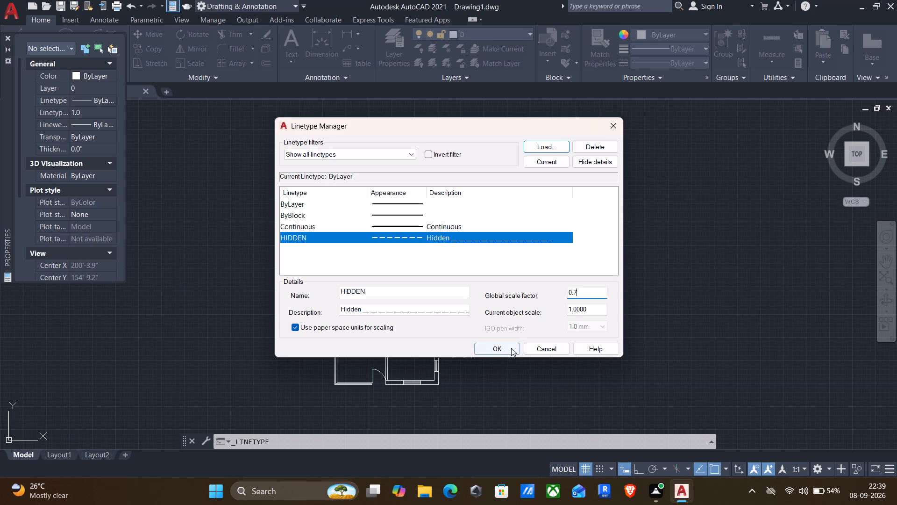
{"action": "left_click", "coordinate": [506, 349]}
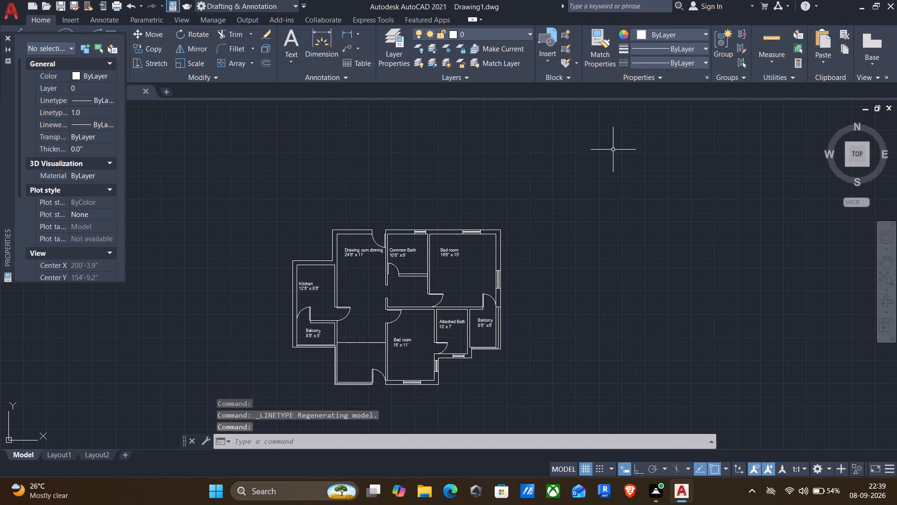
Make HIDDEN the current linetype for new objects.
{"action": "left_click", "coordinate": [667, 61]}
{"action": "left_click", "coordinate": [662, 114]}
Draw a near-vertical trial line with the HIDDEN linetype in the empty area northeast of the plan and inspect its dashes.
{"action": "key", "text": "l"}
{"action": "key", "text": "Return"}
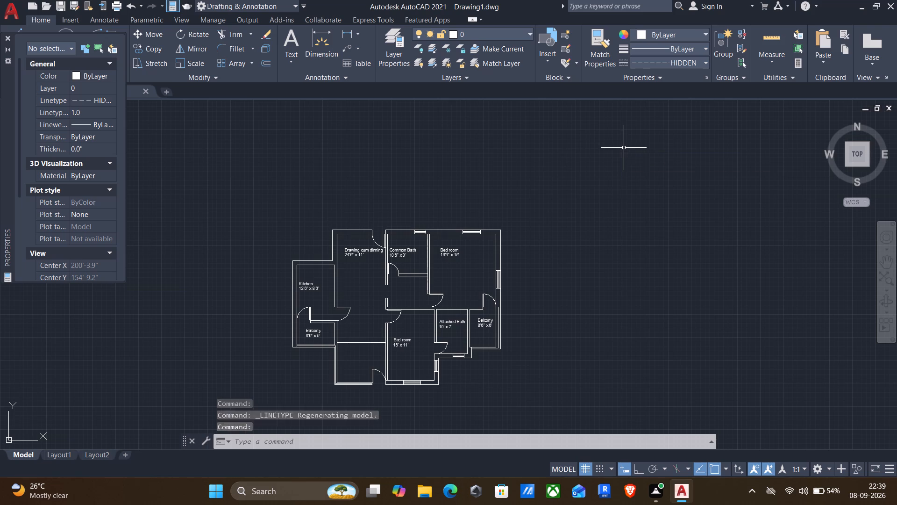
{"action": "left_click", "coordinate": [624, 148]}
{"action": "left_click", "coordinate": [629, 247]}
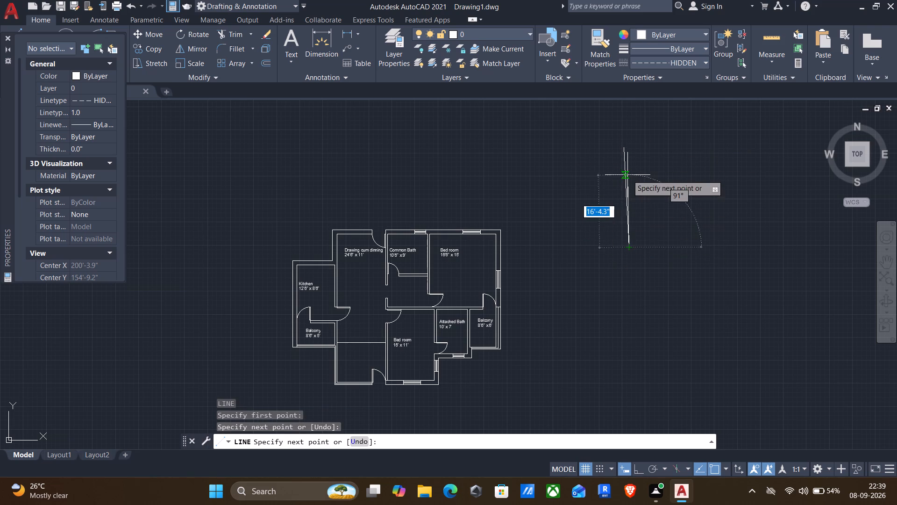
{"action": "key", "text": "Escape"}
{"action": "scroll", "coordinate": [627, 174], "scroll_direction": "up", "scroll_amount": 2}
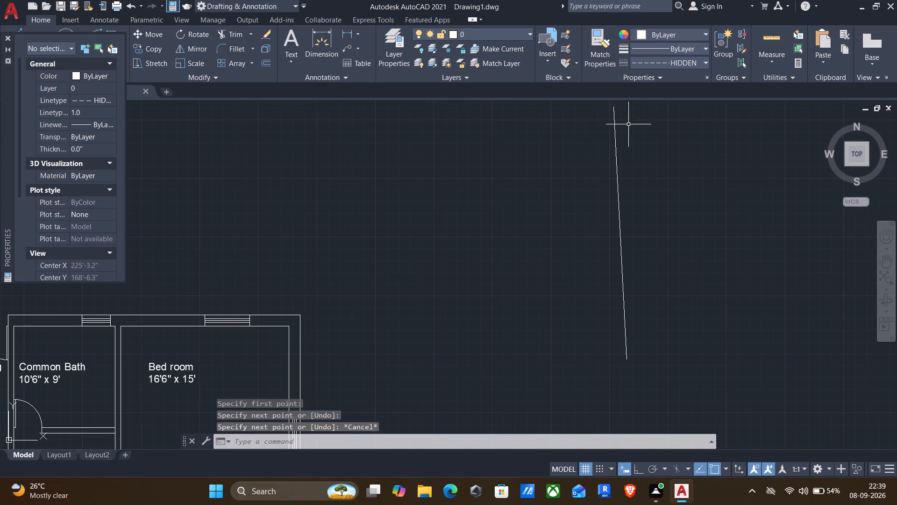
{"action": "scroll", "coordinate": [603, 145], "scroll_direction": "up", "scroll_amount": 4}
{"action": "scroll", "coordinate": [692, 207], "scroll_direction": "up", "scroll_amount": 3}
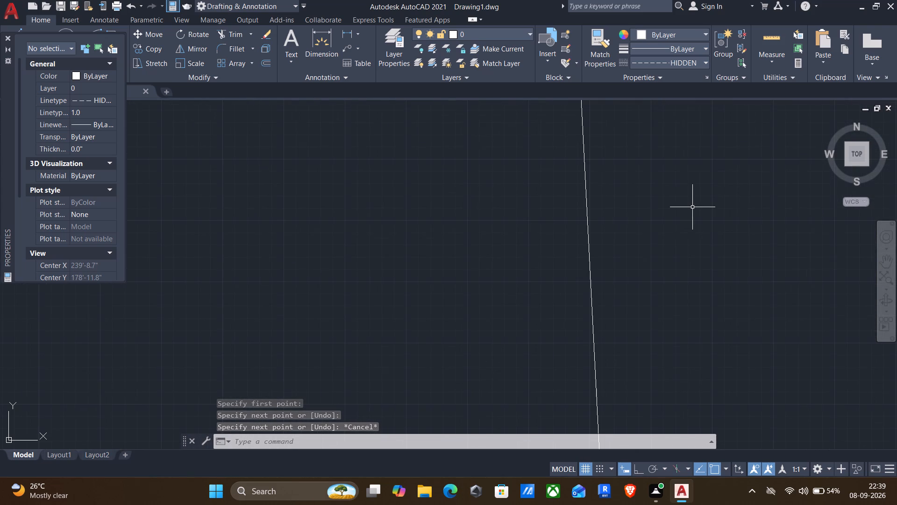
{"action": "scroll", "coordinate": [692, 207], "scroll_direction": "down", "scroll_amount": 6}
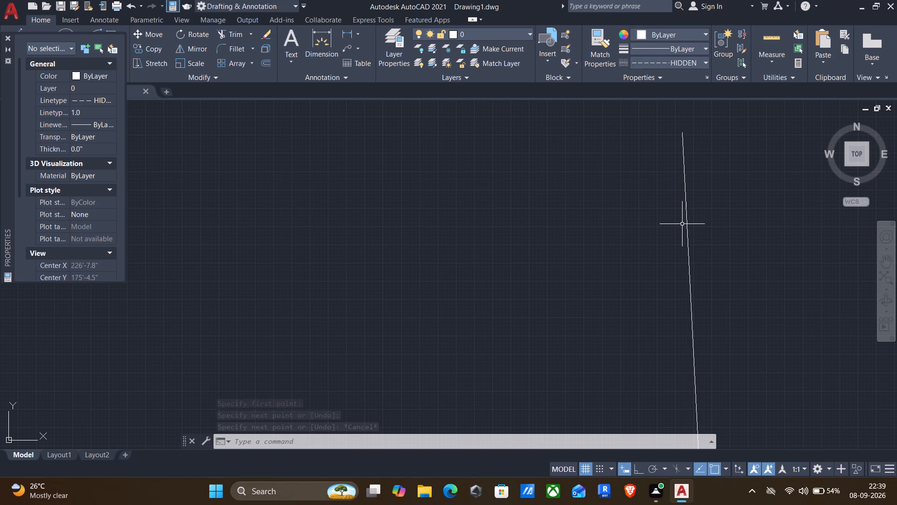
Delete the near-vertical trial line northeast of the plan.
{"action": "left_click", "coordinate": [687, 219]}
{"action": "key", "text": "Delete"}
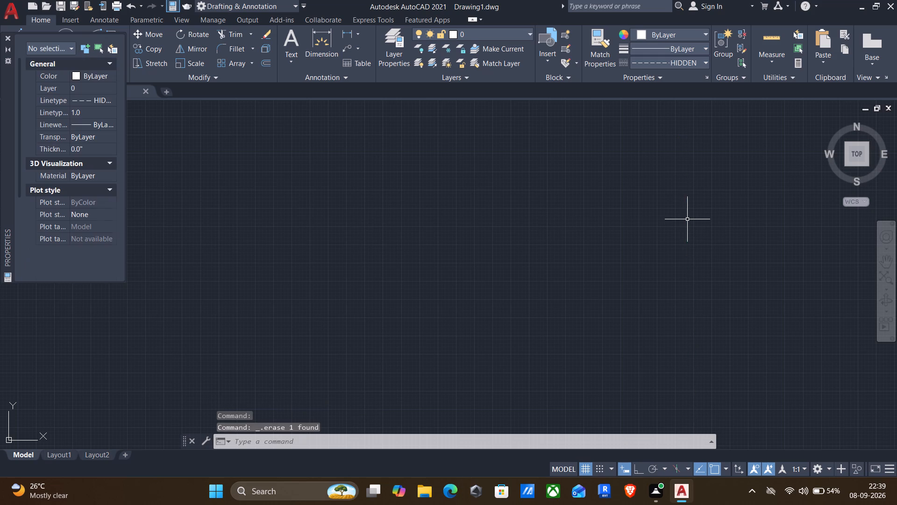
Draw two vertical trial lines with the HIDDEN linetype northeast of the plan, turning Ortho on before the second.
{"action": "key", "text": "l"}
{"action": "key", "text": "Return"}
{"action": "left_click", "coordinate": [558, 213]}
{"action": "left_click", "coordinate": [558, 321]}
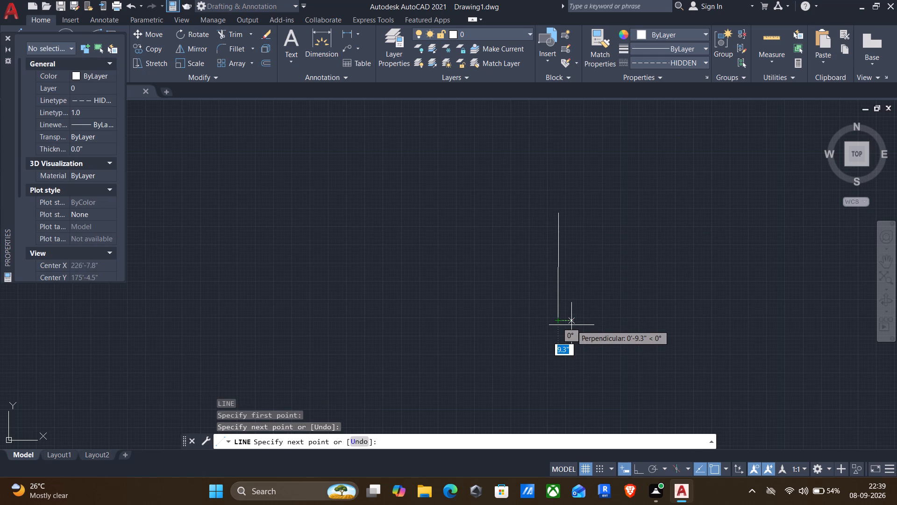
{"action": "key", "text": "F8"}
{"action": "key", "text": "Return"}
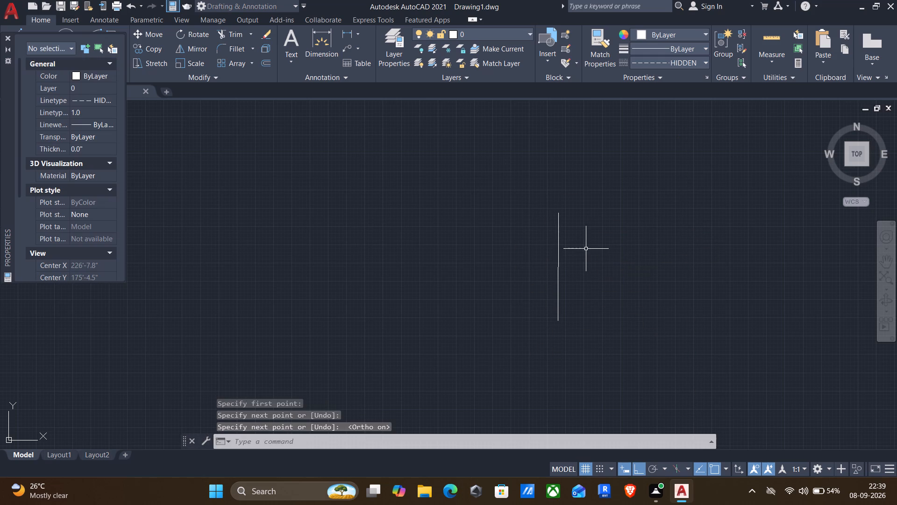
{"action": "key", "text": "Return"}
{"action": "left_click", "coordinate": [600, 219]}
{"action": "left_click", "coordinate": [586, 308]}
{"action": "key", "text": "Return"}
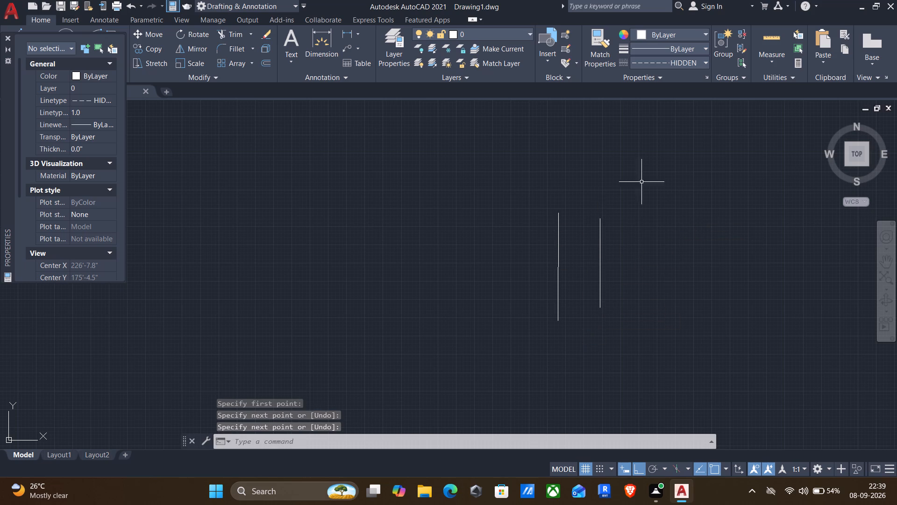
Set the current object linetype scale to 0.7, re-enter the global scale factor as 0.7, and apply the linetype settings.
{"action": "left_click", "coordinate": [675, 65]}
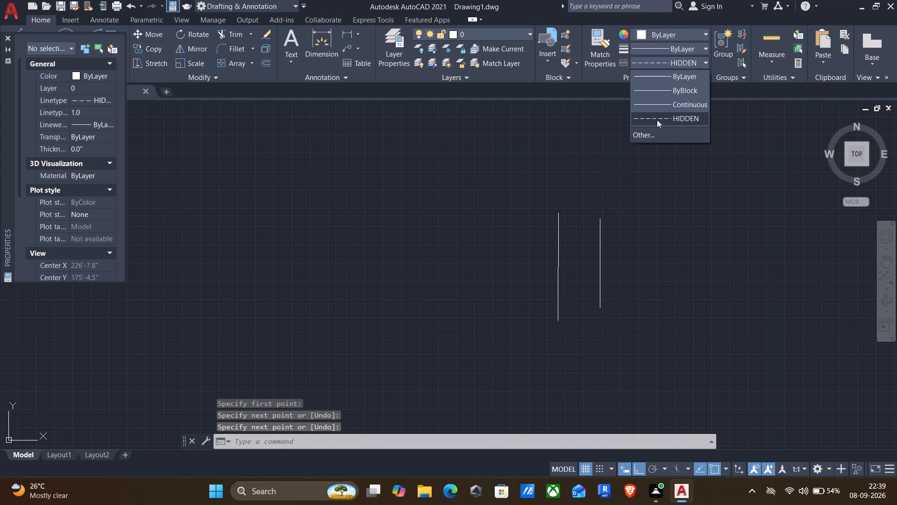
{"action": "left_click", "coordinate": [648, 135]}
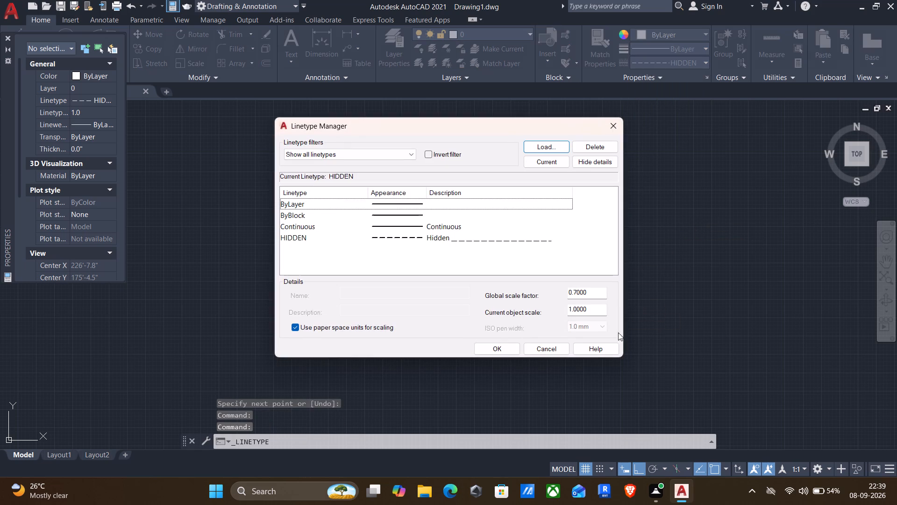
{"action": "left_click", "coordinate": [593, 313]}
{"action": "left_click_drag", "start_coordinate": [592, 313], "coordinate": [480, 301]}
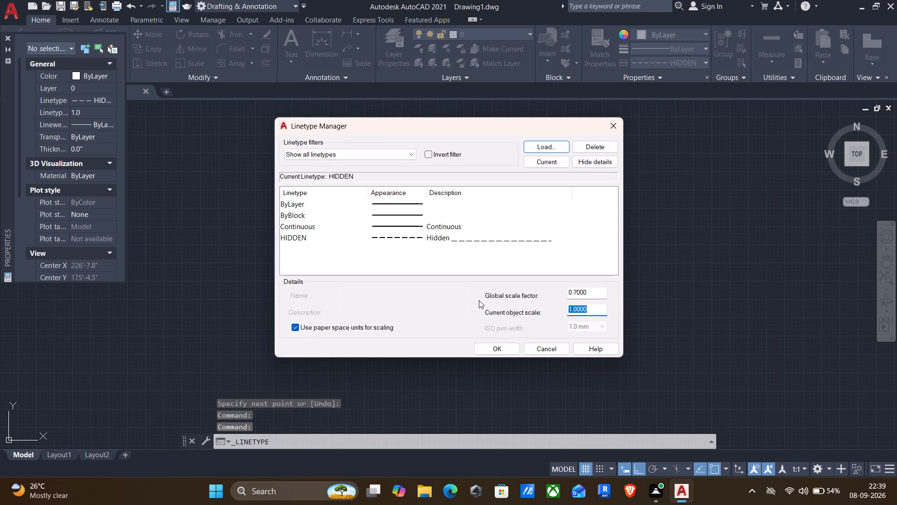
{"action": "type", "text": "0.7"}
{"action": "key", "text": "Return"}
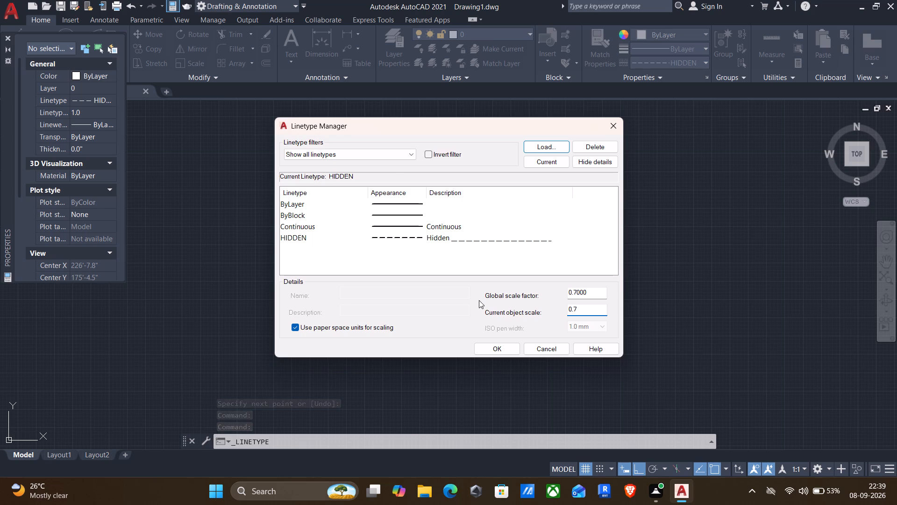
{"action": "left_click", "coordinate": [401, 319]}
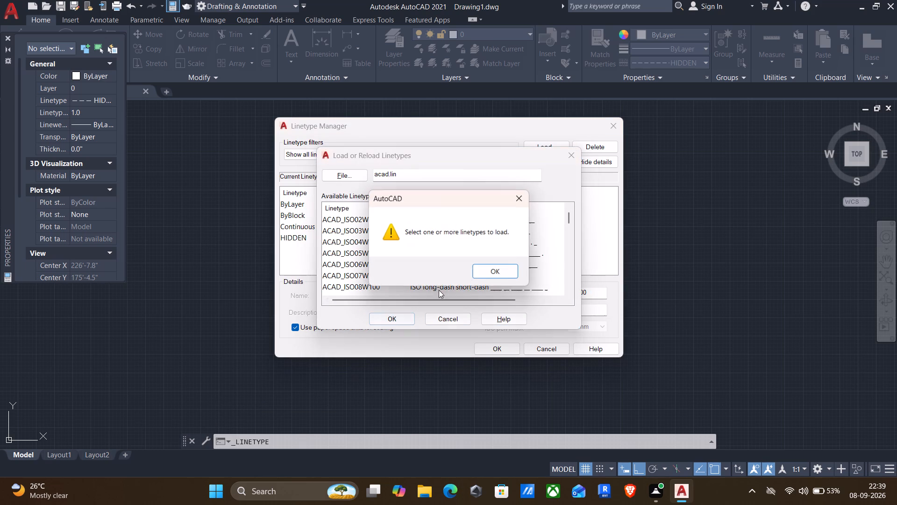
{"action": "left_click", "coordinate": [498, 273]}
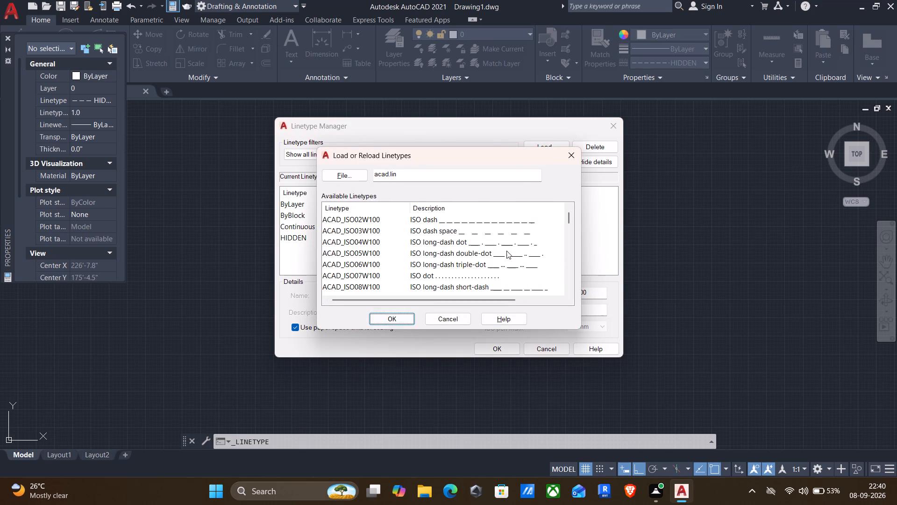
{"action": "left_click", "coordinate": [568, 150]}
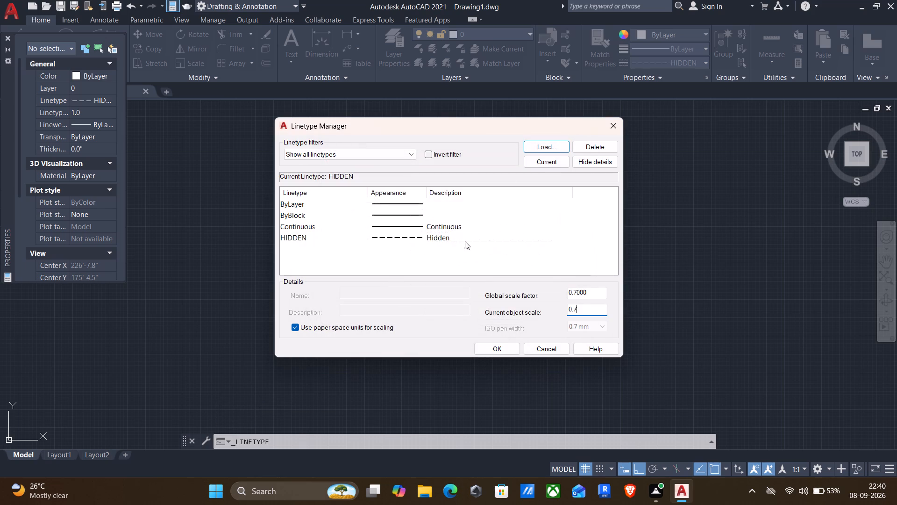
{"action": "left_click", "coordinate": [464, 242]}
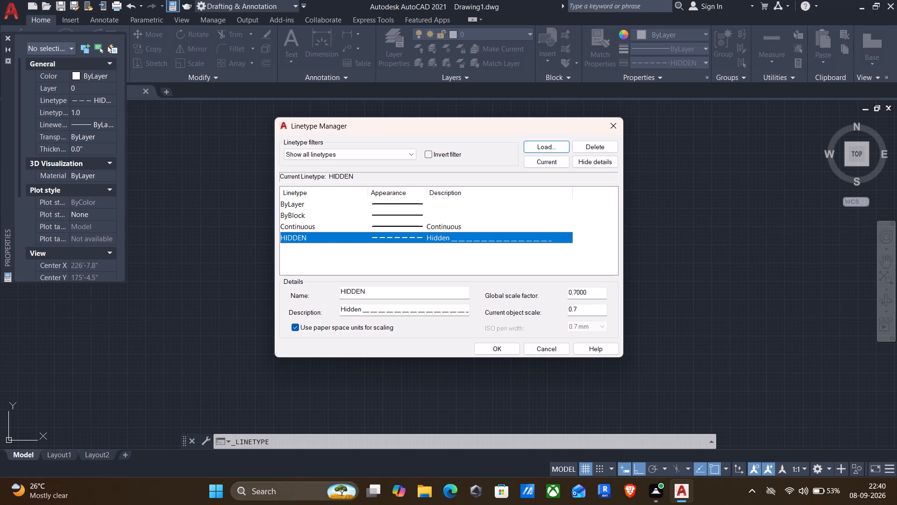
{"action": "left_click", "coordinate": [591, 293]}
{"action": "key", "text": "BackSpace"}
{"action": "key", "text": "BackSpace"}
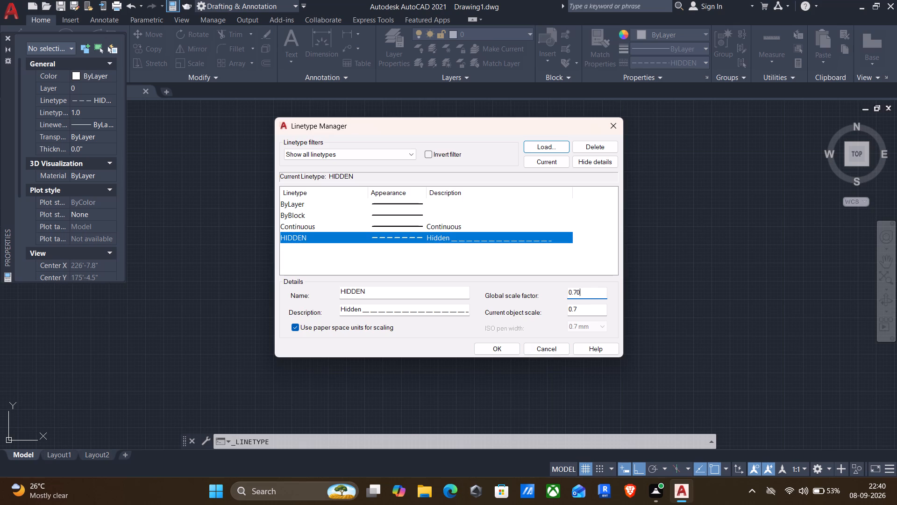
{"action": "key", "text": "BackSpace"}
{"action": "left_click", "coordinate": [492, 345]}
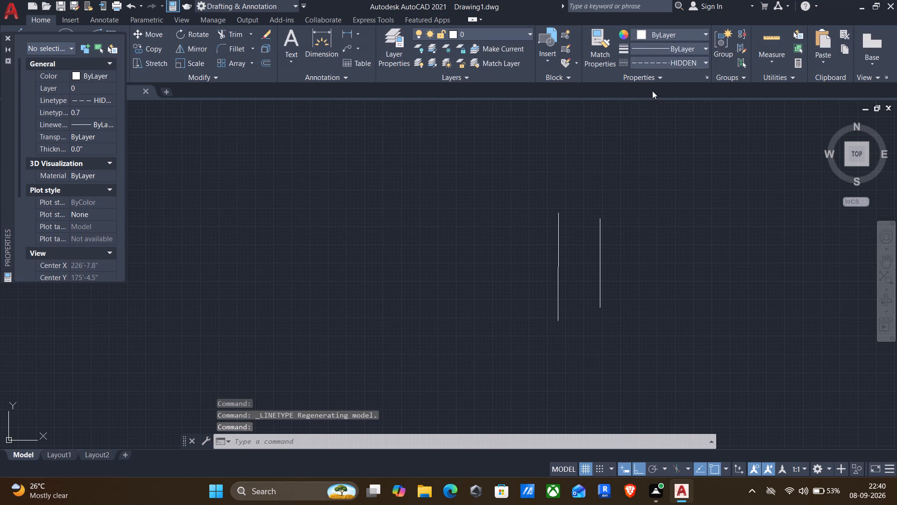
Draw vertical HIDDEN trial lines about 7'-7" and 7' long, one on each side of the existing pair, and inspect the dashes.
{"action": "key", "text": "l"}
{"action": "key", "text": "Return"}
{"action": "left_click", "coordinate": [483, 201]}
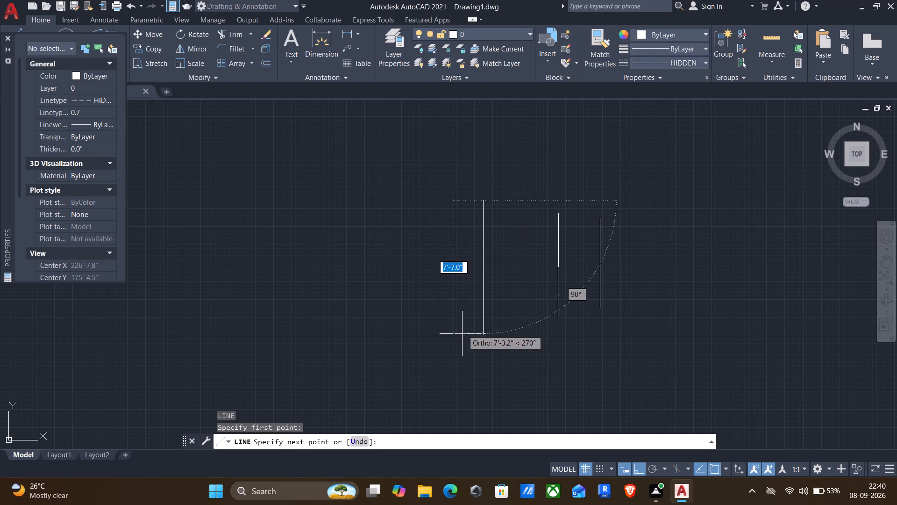
{"action": "left_click", "coordinate": [466, 336]}
{"action": "key", "text": "Return"}
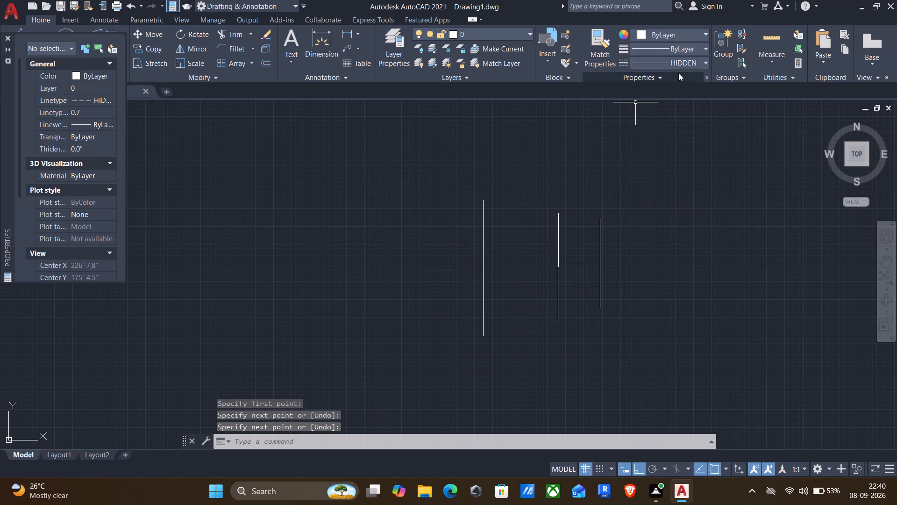
{"action": "left_click", "coordinate": [683, 65]}
{"action": "left_click", "coordinate": [658, 118]}
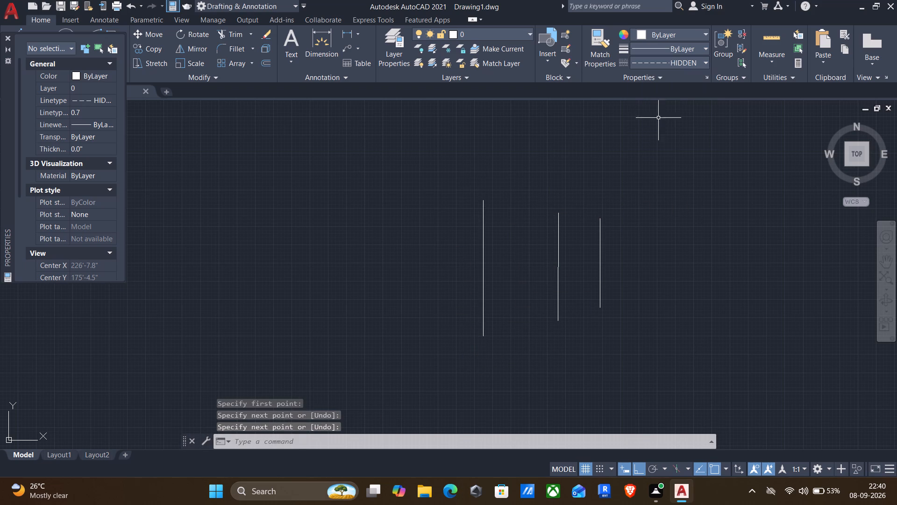
{"action": "key", "text": "l"}
{"action": "key", "text": "Return"}
{"action": "left_click", "coordinate": [667, 199]}
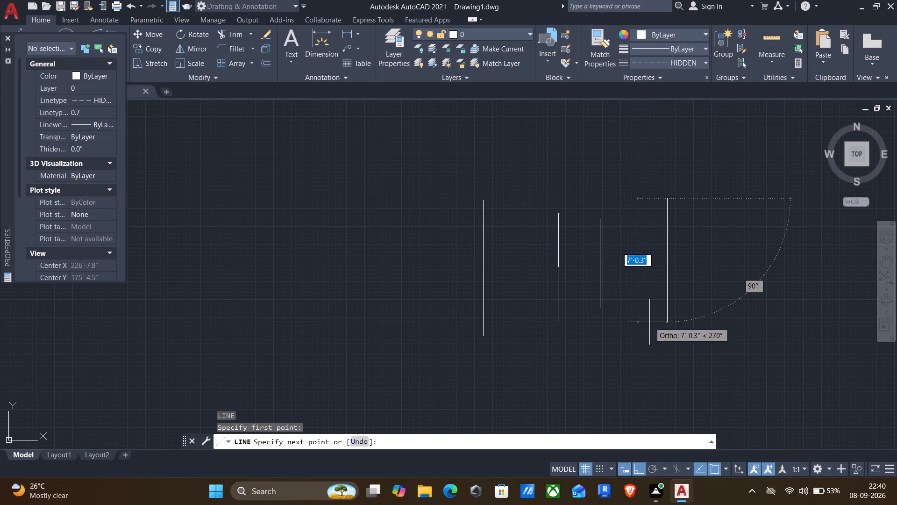
{"action": "left_click", "coordinate": [649, 322]}
{"action": "key", "text": "Return"}
{"action": "scroll", "coordinate": [667, 209], "scroll_direction": "up", "scroll_amount": 3}
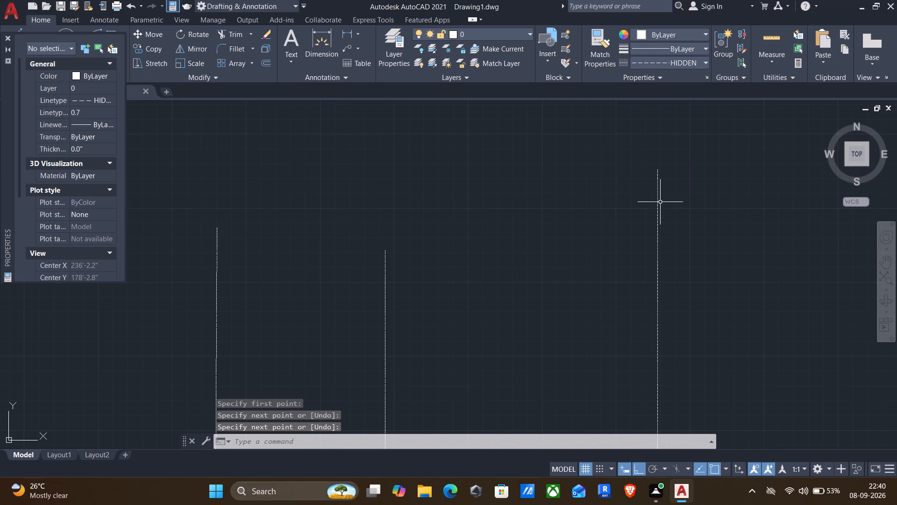
{"action": "scroll", "coordinate": [658, 205], "scroll_direction": "up", "scroll_amount": 2}
Set both the global linetype scale factor and the current object scale to 1.5 and apply the settings.
{"action": "left_click", "coordinate": [674, 63]}
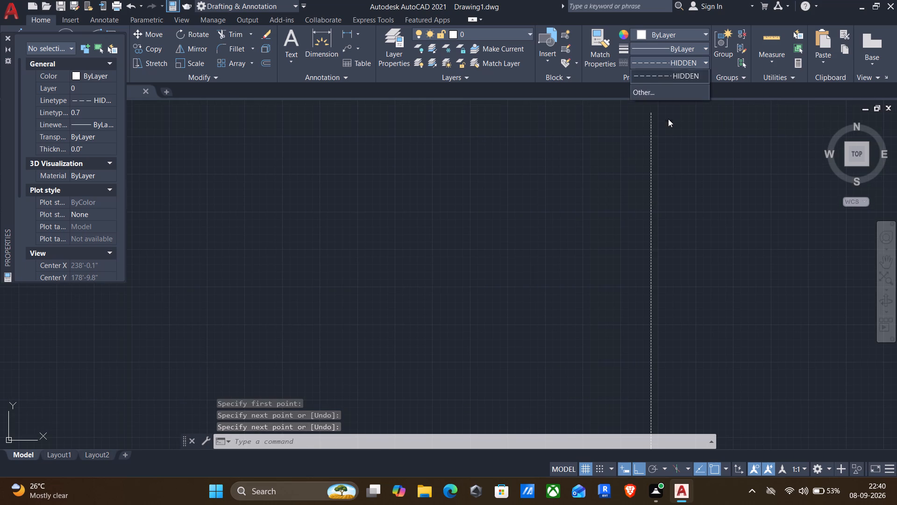
{"action": "left_click", "coordinate": [665, 134]}
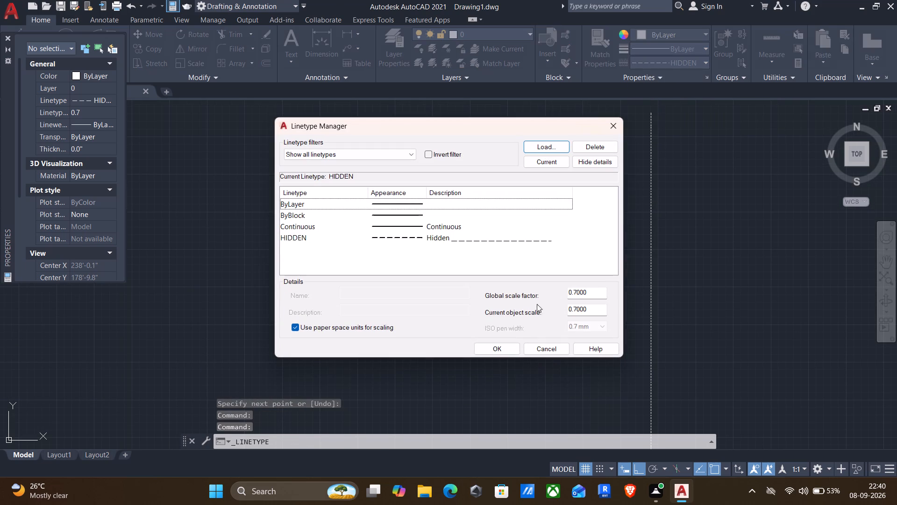
{"action": "left_click_drag", "start_coordinate": [589, 291], "coordinate": [454, 286]}
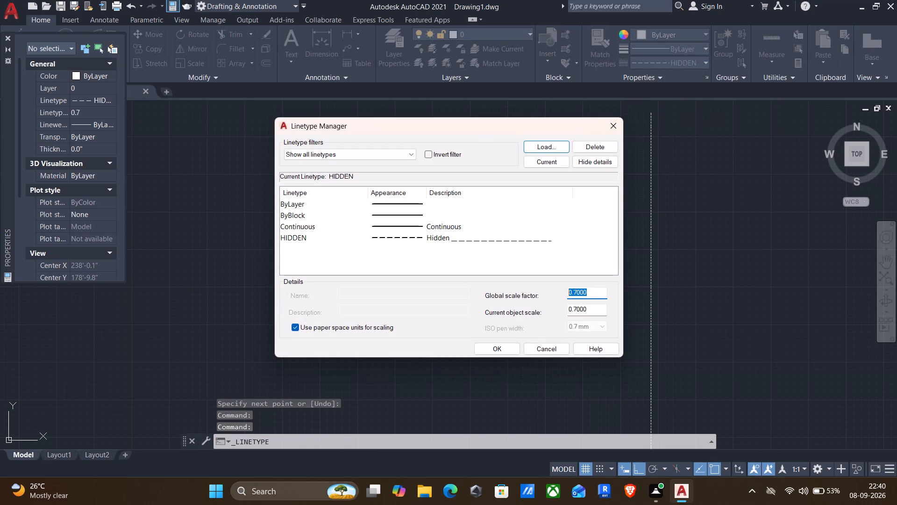
{"action": "left_click_drag", "start_coordinate": [454, 286], "coordinate": [453, 287]}
{"action": "type", "text": "1.5"}
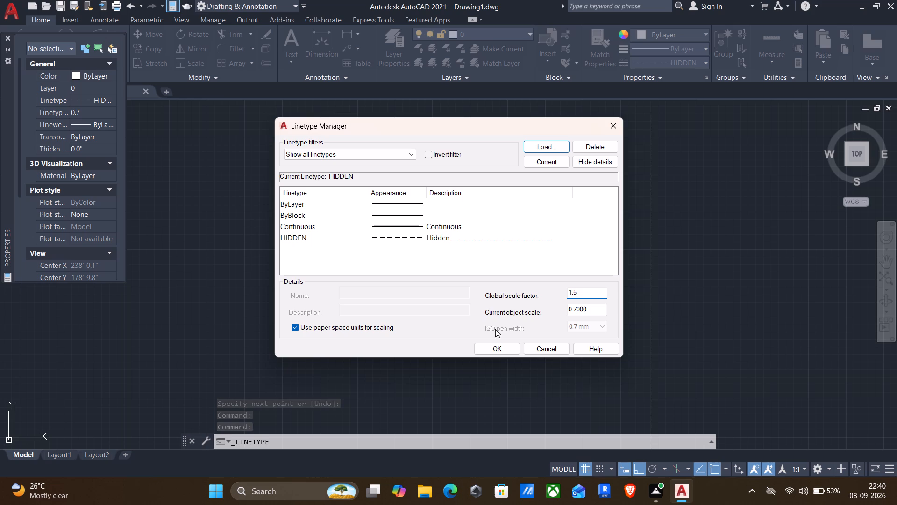
{"action": "left_click_drag", "start_coordinate": [589, 307], "coordinate": [407, 294]}
{"action": "type", "text": "1.5"}
{"action": "left_click", "coordinate": [508, 349]}
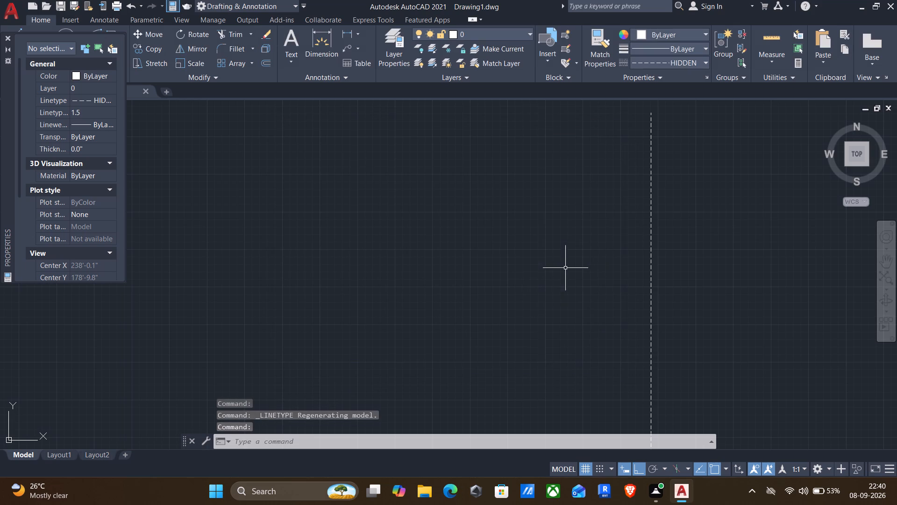
Draw a short vertical HIDDEN trial line just west of the easternmost trial line.
{"action": "scroll", "coordinate": [605, 272], "scroll_direction": "down", "scroll_amount": 2}
{"action": "key", "text": "l"}
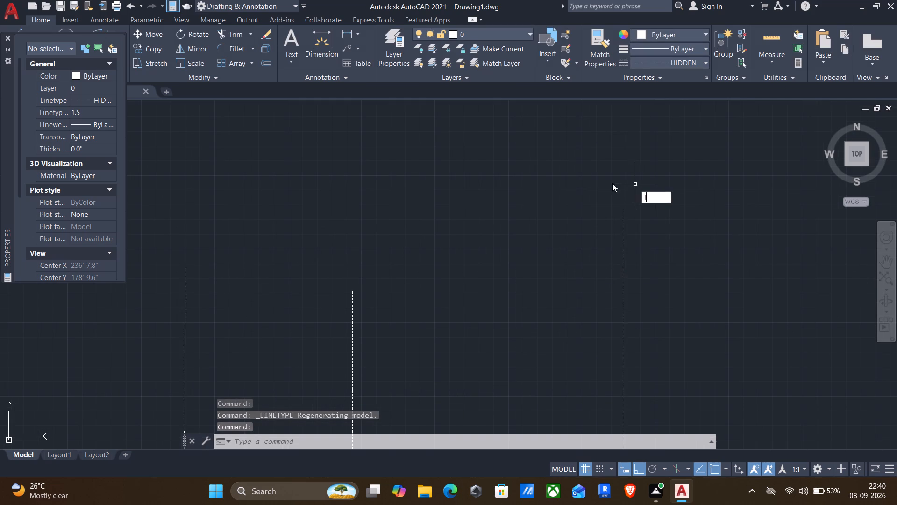
{"action": "key", "text": "Return"}
{"action": "left_click", "coordinate": [556, 174]}
{"action": "left_click", "coordinate": [501, 323]}
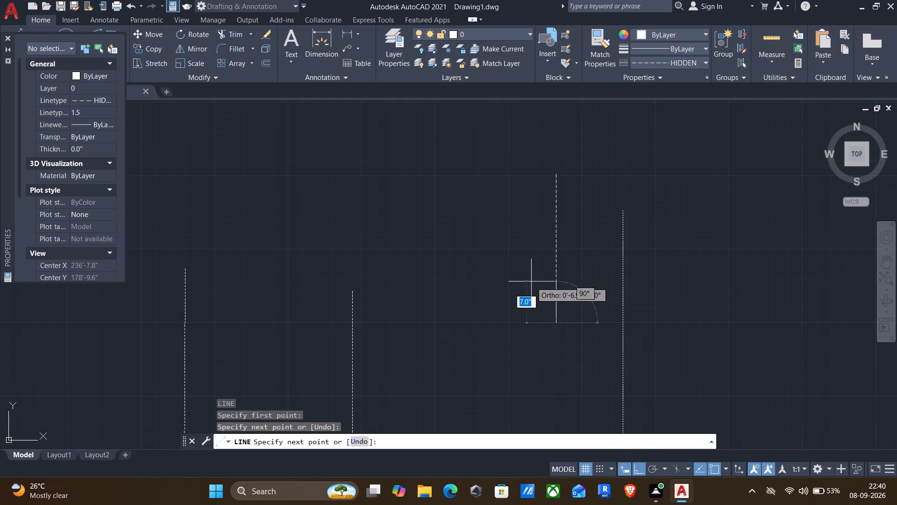
{"action": "key", "text": "Return"}
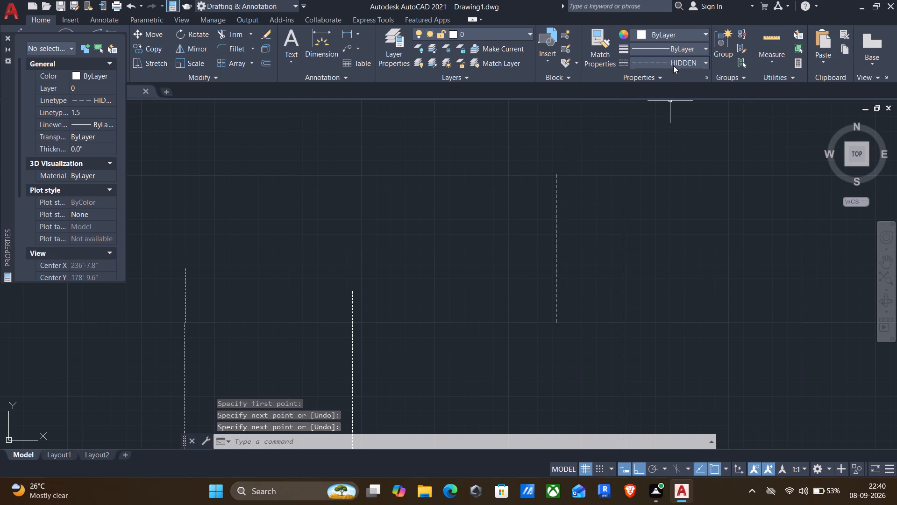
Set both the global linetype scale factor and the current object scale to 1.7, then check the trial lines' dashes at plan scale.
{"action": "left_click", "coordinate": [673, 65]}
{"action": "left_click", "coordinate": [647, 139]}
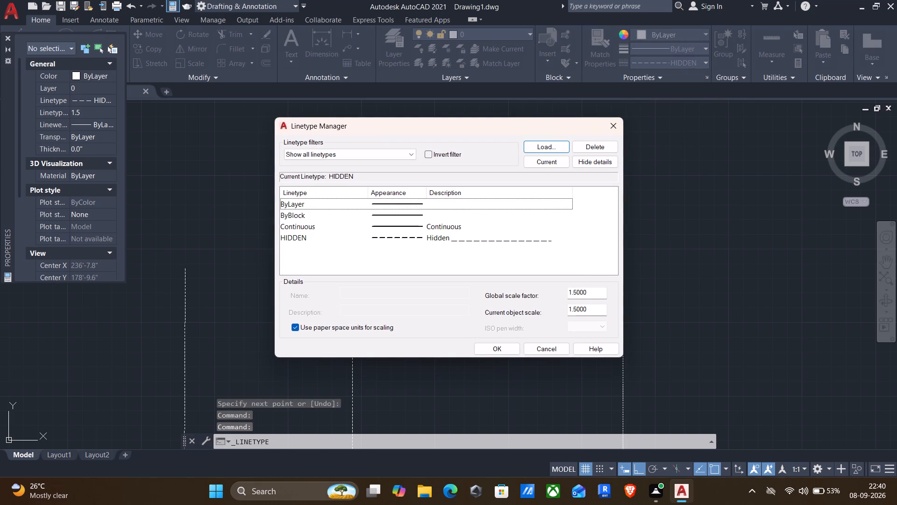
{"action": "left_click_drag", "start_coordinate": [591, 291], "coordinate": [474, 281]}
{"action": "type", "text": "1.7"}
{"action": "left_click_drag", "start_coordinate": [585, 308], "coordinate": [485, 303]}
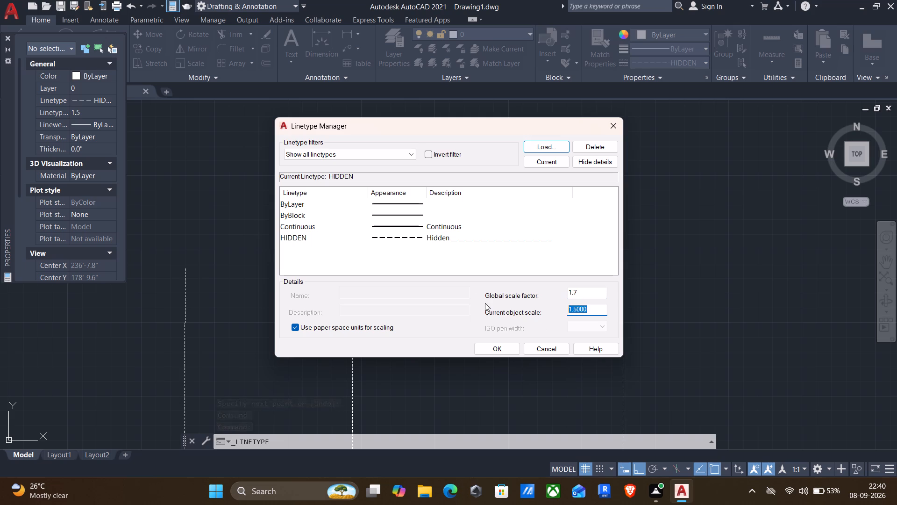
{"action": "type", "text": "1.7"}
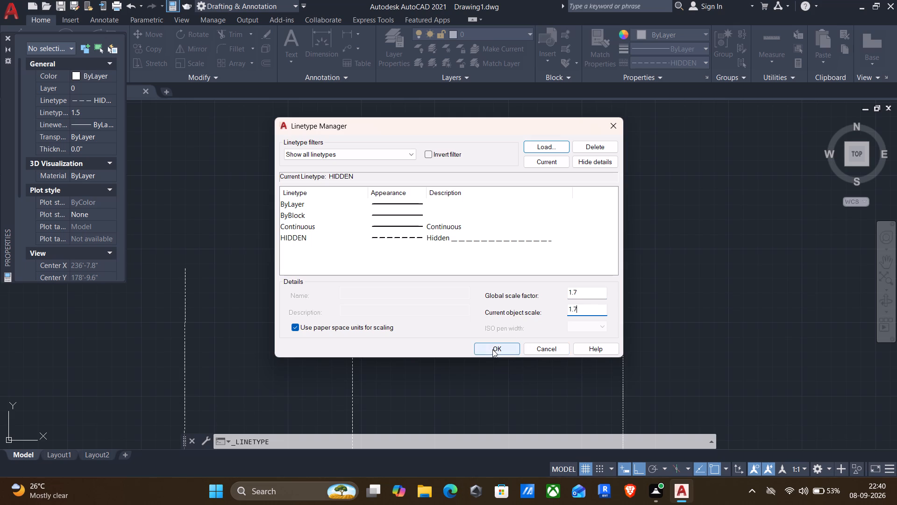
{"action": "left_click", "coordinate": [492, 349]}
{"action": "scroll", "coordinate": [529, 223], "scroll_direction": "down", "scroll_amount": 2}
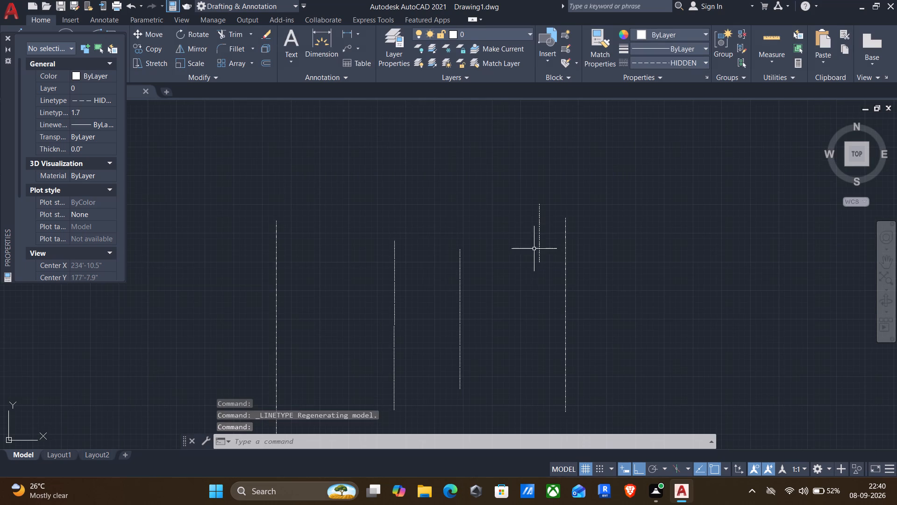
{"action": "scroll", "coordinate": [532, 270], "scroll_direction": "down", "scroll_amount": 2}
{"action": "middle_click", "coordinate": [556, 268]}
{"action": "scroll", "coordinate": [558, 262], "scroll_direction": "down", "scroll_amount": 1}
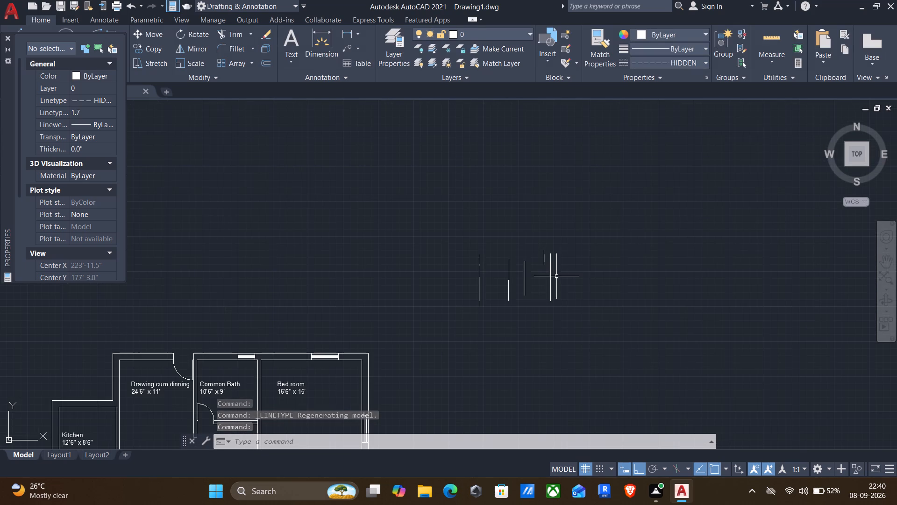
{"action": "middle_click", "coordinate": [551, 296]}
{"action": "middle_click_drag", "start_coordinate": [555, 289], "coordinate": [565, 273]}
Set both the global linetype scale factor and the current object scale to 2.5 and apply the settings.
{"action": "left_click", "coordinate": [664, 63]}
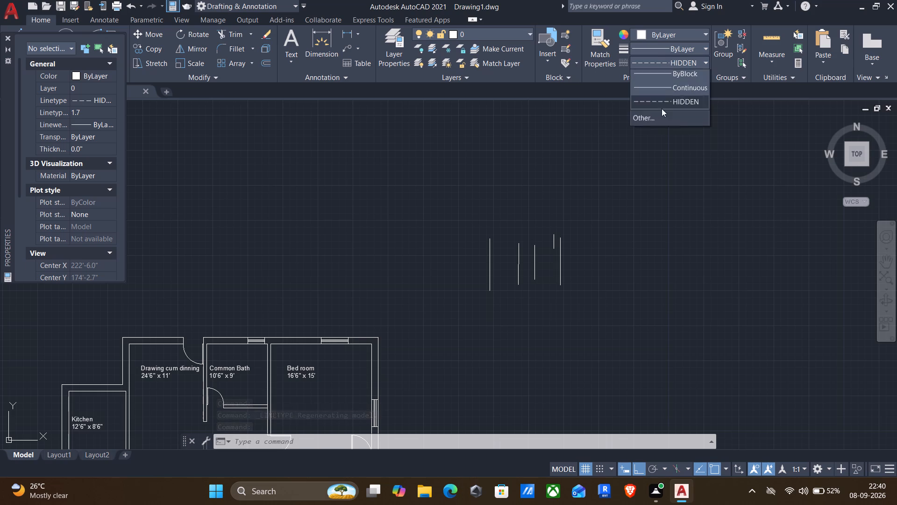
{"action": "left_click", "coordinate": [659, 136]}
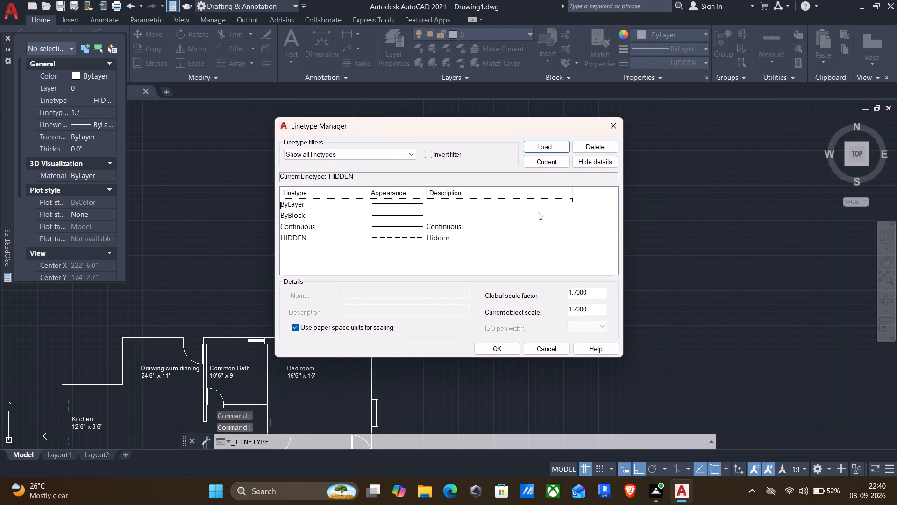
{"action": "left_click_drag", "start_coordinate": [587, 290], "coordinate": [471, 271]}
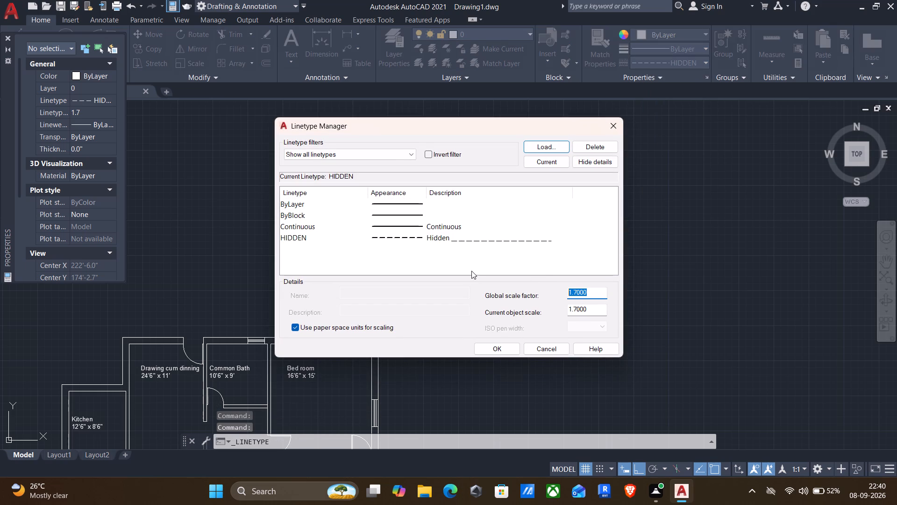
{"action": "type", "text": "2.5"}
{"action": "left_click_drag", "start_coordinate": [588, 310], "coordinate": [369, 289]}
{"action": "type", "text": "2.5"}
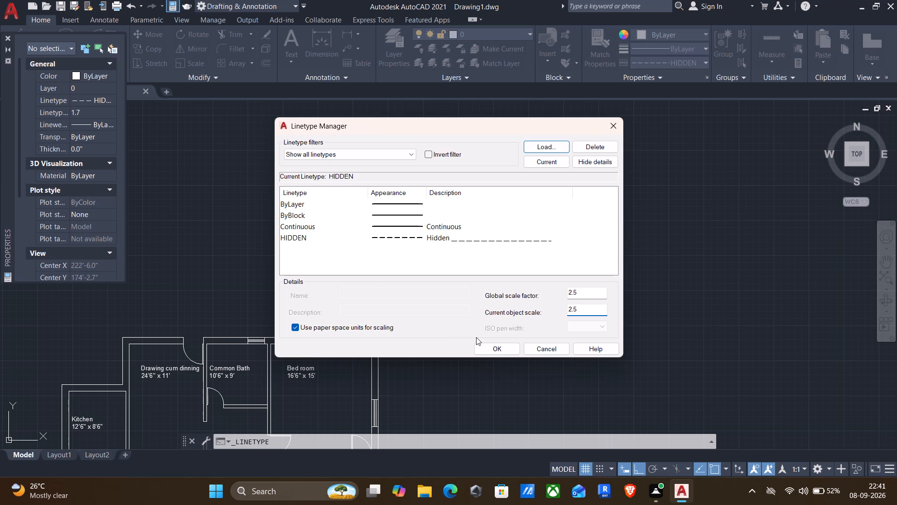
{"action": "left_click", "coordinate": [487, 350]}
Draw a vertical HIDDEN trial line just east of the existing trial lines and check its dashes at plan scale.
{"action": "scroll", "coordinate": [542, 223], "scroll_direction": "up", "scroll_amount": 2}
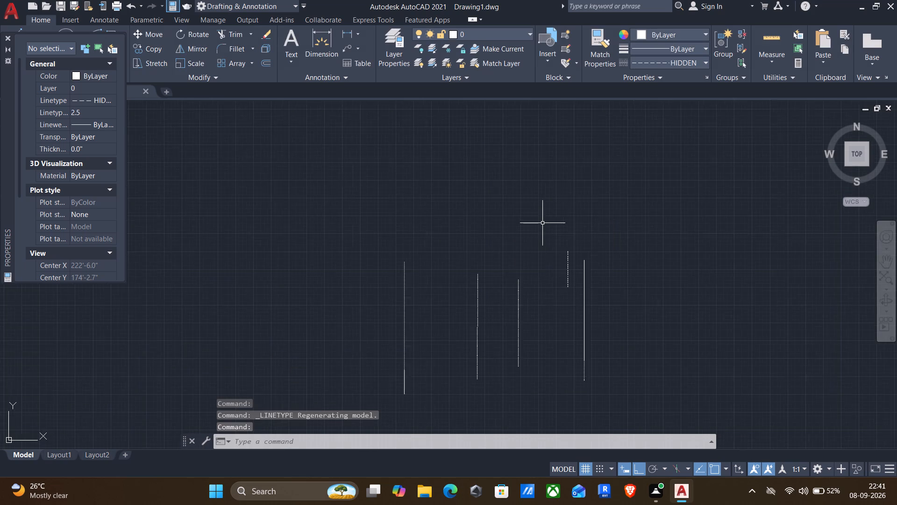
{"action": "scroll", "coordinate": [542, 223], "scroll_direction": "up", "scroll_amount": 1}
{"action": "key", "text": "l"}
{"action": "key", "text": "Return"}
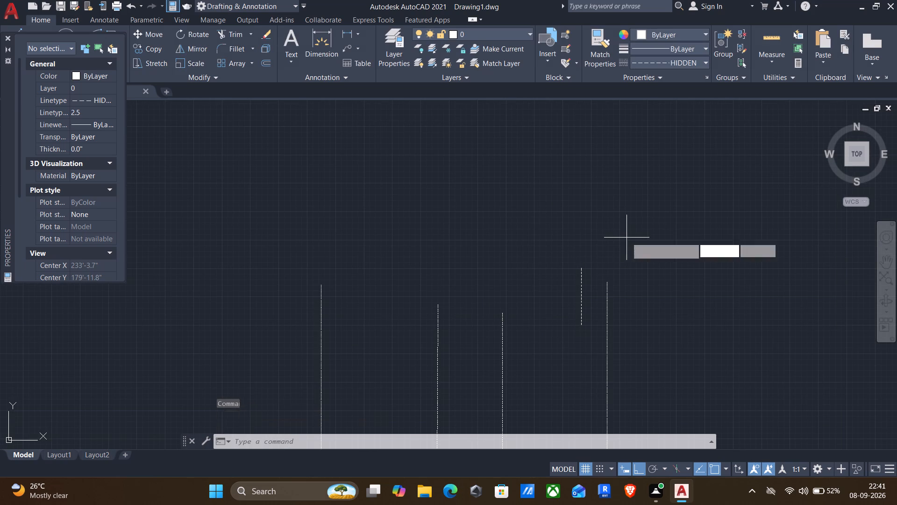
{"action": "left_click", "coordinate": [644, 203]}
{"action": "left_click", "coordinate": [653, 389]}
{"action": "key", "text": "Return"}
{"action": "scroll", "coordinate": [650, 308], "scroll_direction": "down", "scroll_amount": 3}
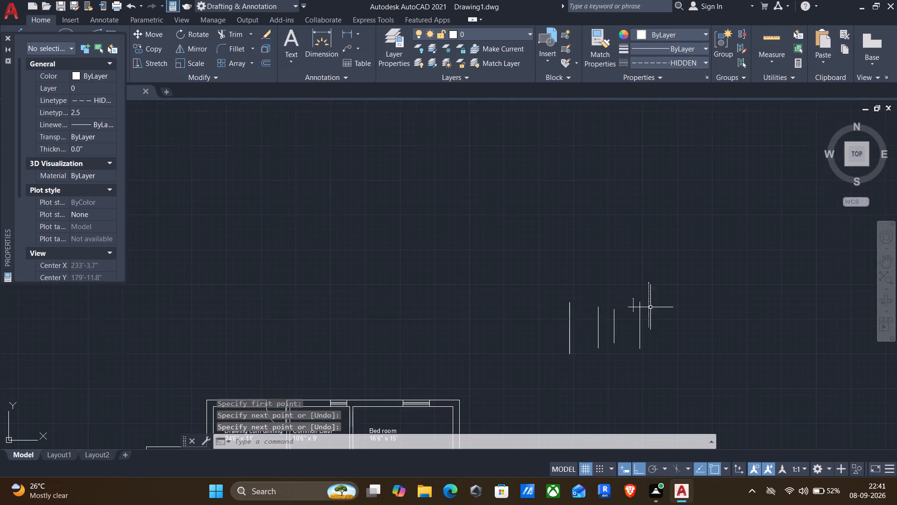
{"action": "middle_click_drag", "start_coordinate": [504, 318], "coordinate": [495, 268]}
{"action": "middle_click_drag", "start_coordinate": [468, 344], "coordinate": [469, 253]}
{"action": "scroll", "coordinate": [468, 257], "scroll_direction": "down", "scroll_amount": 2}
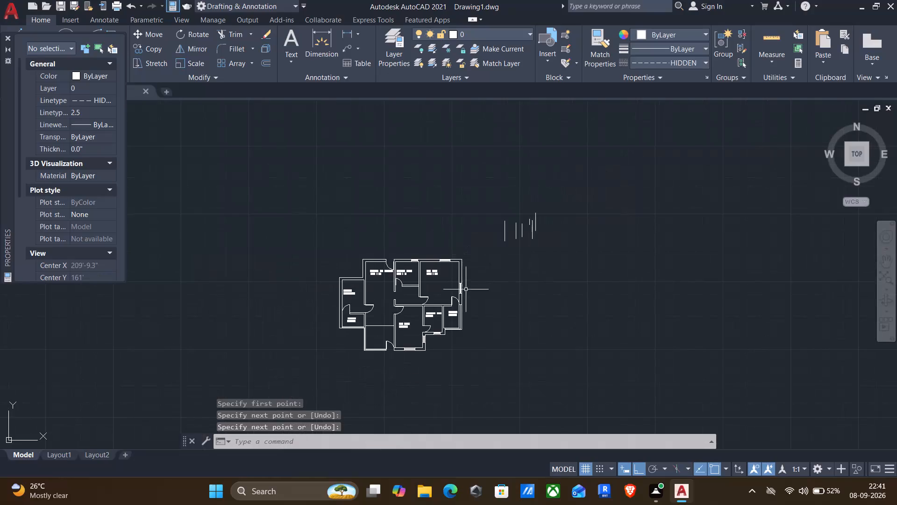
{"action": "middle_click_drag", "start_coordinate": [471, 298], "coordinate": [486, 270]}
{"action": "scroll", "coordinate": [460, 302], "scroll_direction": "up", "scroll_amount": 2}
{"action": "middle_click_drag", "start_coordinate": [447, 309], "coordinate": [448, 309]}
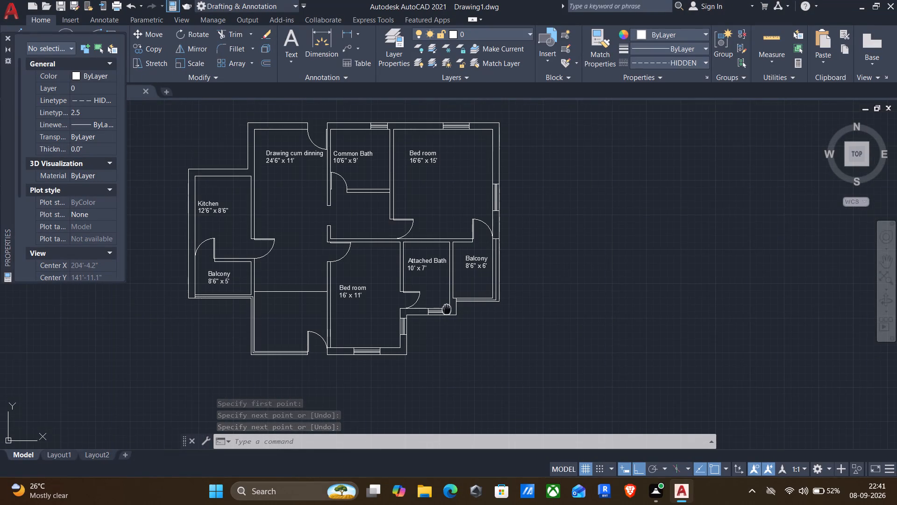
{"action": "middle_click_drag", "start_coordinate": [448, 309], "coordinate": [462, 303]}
Set both the global linetype scale factor and the current object scale to 5 and apply the settings.
{"action": "left_click", "coordinate": [667, 66]}
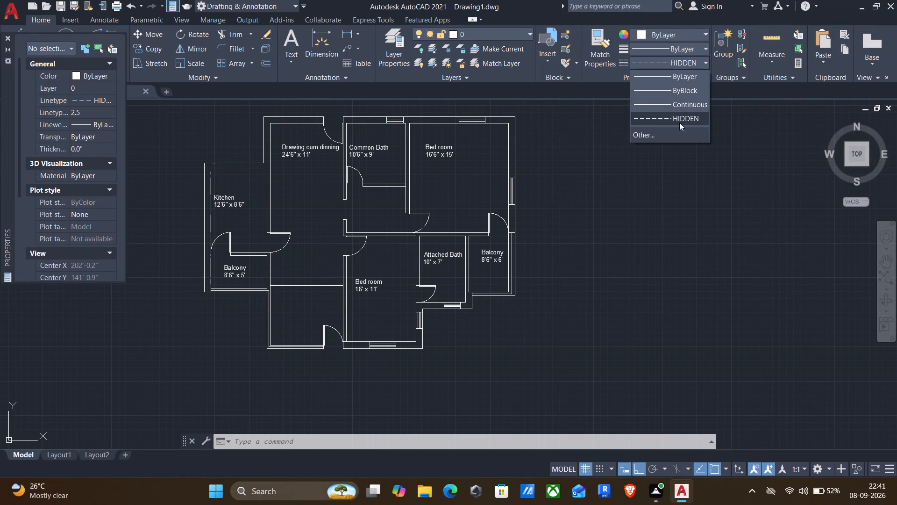
{"action": "left_click", "coordinate": [673, 131]}
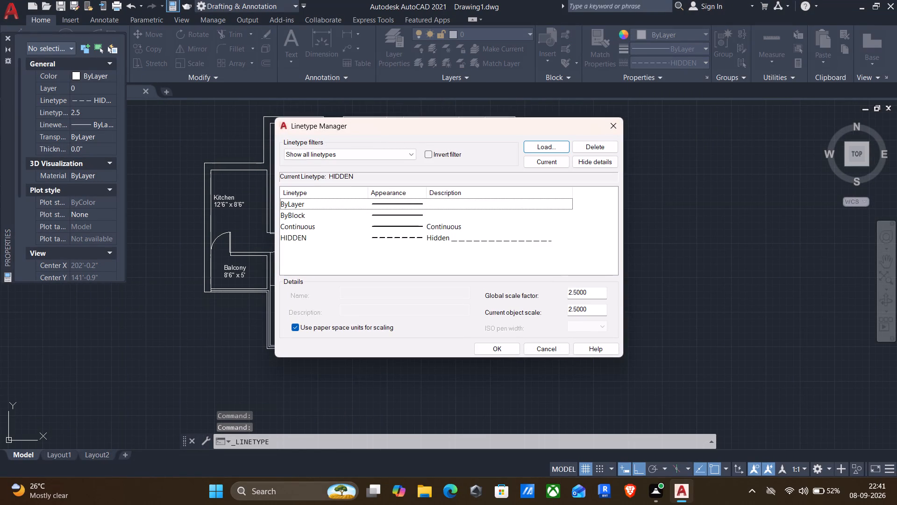
{"action": "left_click_drag", "start_coordinate": [591, 291], "coordinate": [352, 253]}
{"action": "key", "text": "5"}
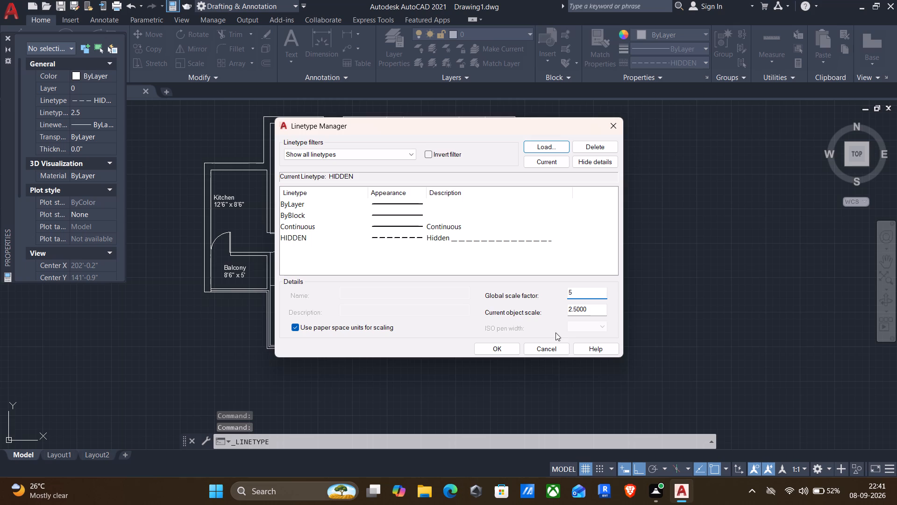
{"action": "left_click_drag", "start_coordinate": [595, 310], "coordinate": [368, 301]}
{"action": "key", "text": "5"}
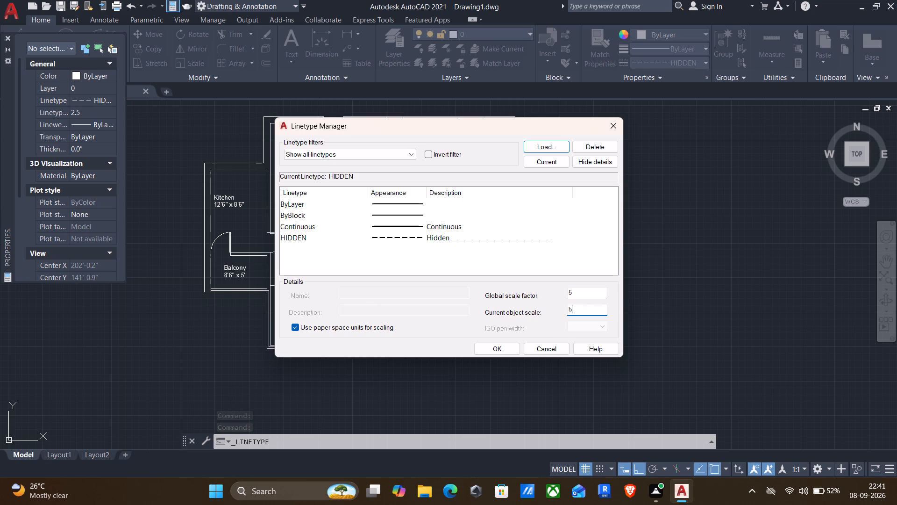
{"action": "left_click", "coordinate": [486, 350]}
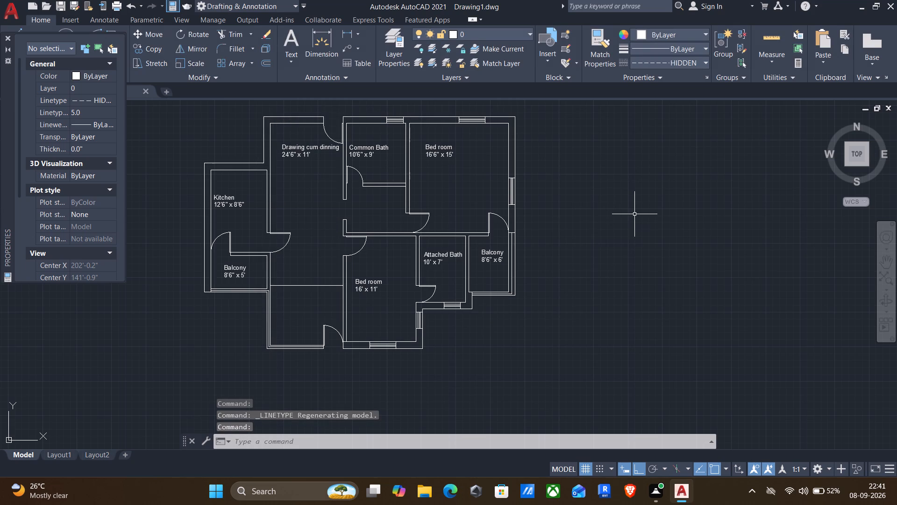
Draw a long vertical HIDDEN trial line east of the floor plan and check its dashes against the plan.
{"action": "key", "text": "semicolon"}
{"action": "key", "text": "BackSpace"}
{"action": "key", "text": "l"}
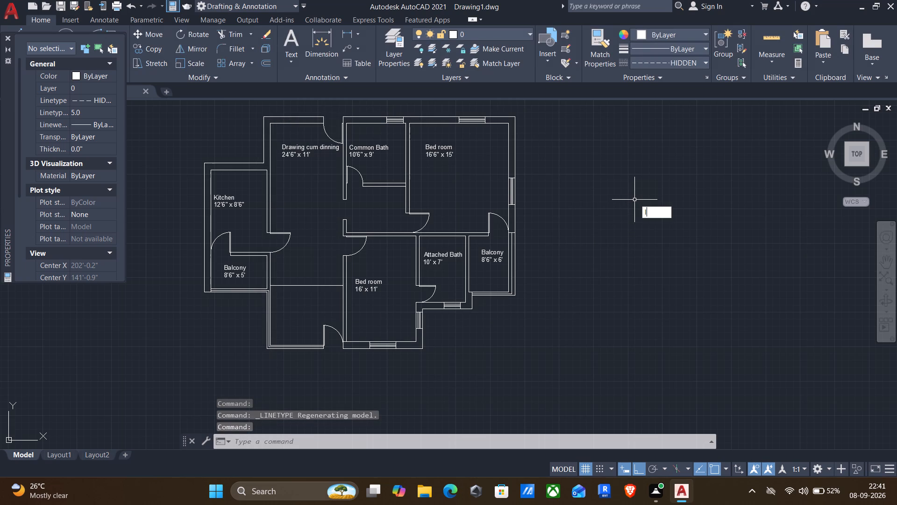
{"action": "key", "text": "Return"}
{"action": "left_click_drag", "start_coordinate": [609, 182], "coordinate": [605, 198]}
{"action": "left_click", "coordinate": [586, 345]}
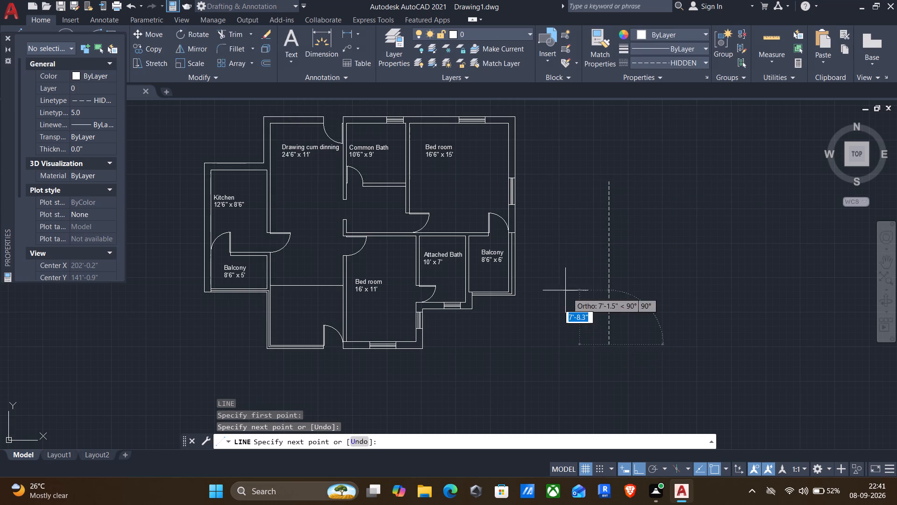
{"action": "key", "text": "Return"}
{"action": "scroll", "coordinate": [542, 316], "scroll_direction": "down", "scroll_amount": 1}
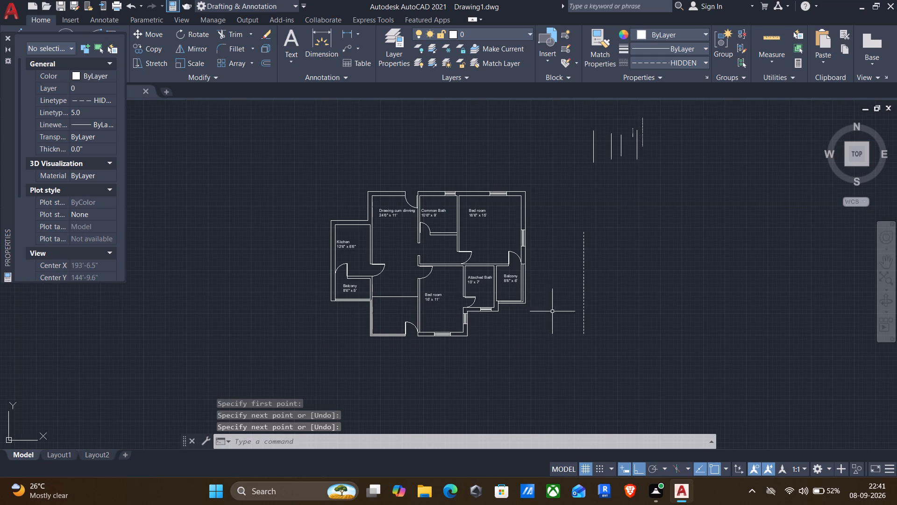
{"action": "scroll", "coordinate": [510, 332], "scroll_direction": "down", "scroll_amount": 1}
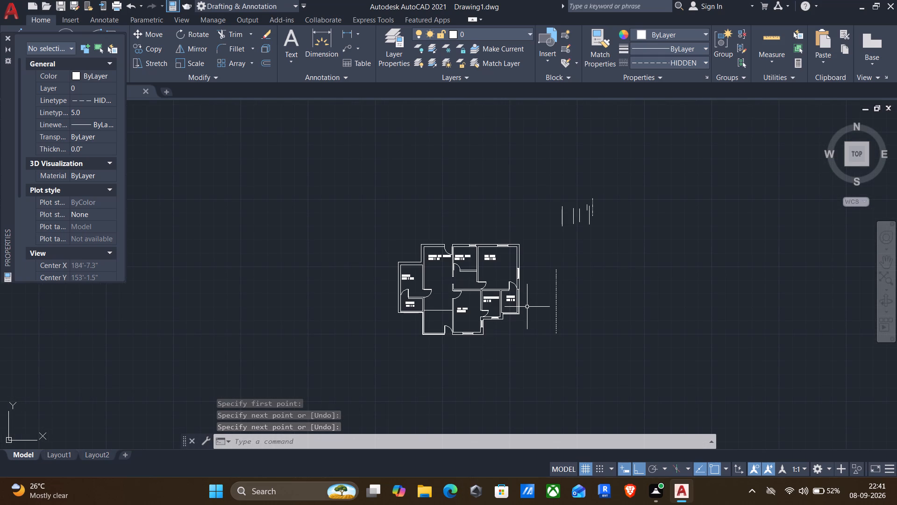
Match the properties of the long HIDDEN trial line onto the middle lines of the 8'6" x 6' balcony's east and south edges.
{"action": "type", "text": "mat"}
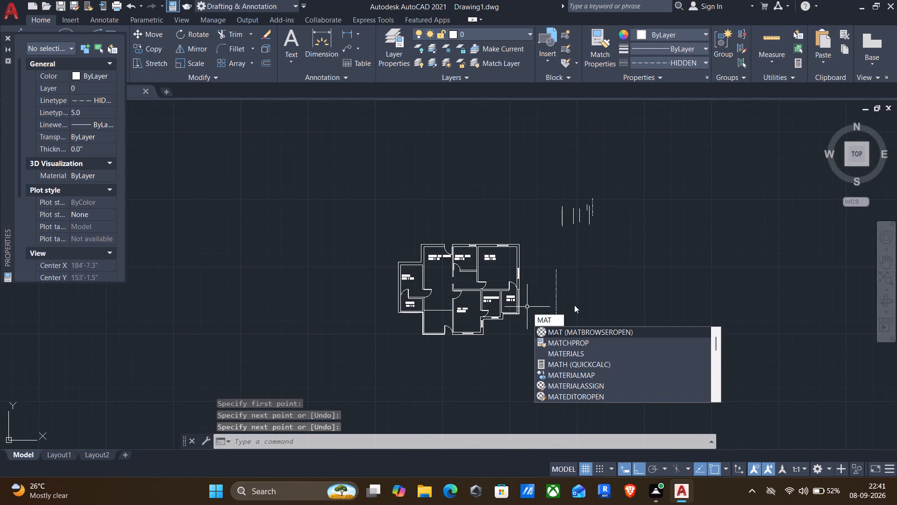
{"action": "left_click", "coordinate": [576, 342]}
{"action": "scroll", "coordinate": [576, 342], "scroll_direction": "up", "scroll_amount": 1}
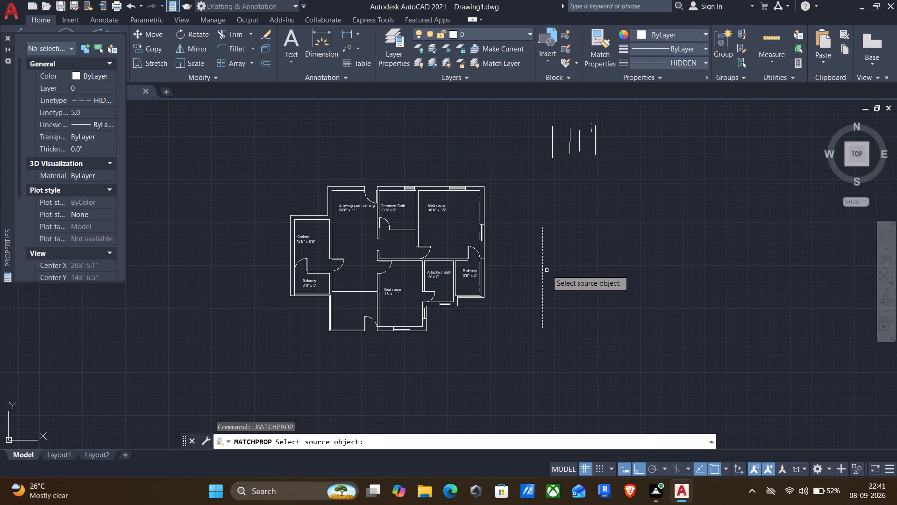
{"action": "left_click", "coordinate": [544, 259]}
{"action": "scroll", "coordinate": [435, 290], "scroll_direction": "up", "scroll_amount": 3}
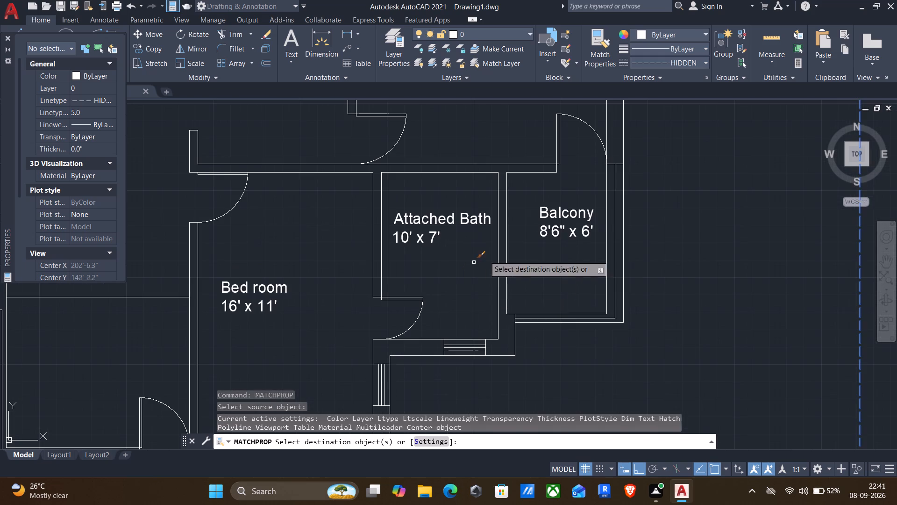
{"action": "left_click", "coordinate": [615, 251]}
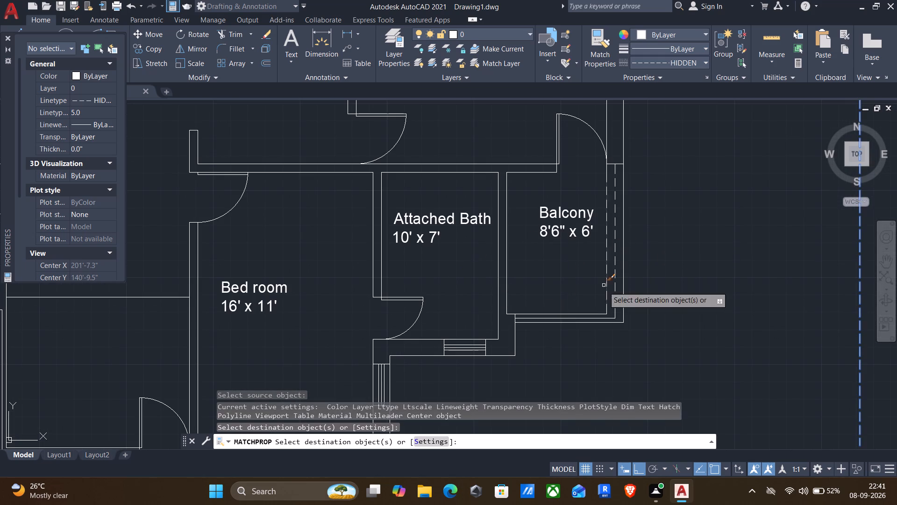
{"action": "left_click", "coordinate": [579, 319]}
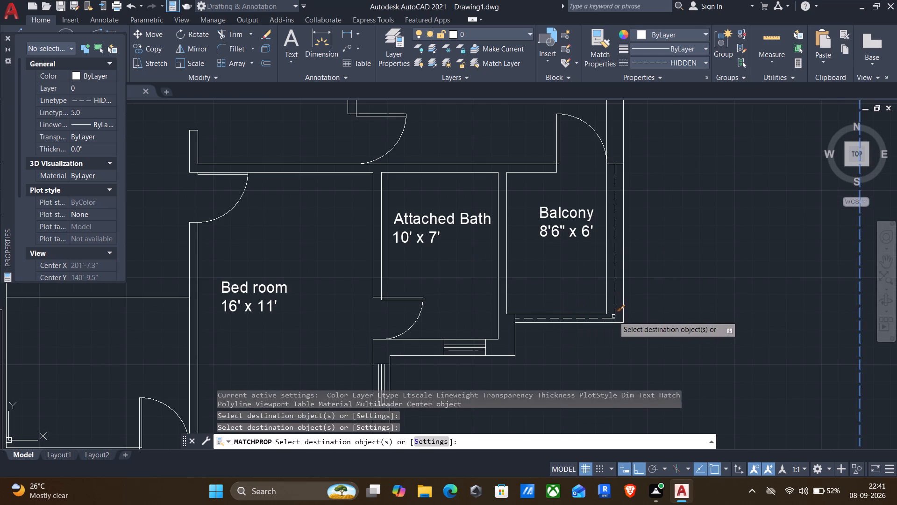
Match the same HIDDEN properties onto the middle lines along the 8'6" x 5' balcony's south edge and the unlabelled southern space's west and south edges.
{"action": "scroll", "coordinate": [434, 357], "scroll_direction": "down", "scroll_amount": 1}
{"action": "middle_click_drag", "start_coordinate": [472, 384], "coordinate": [511, 332]}
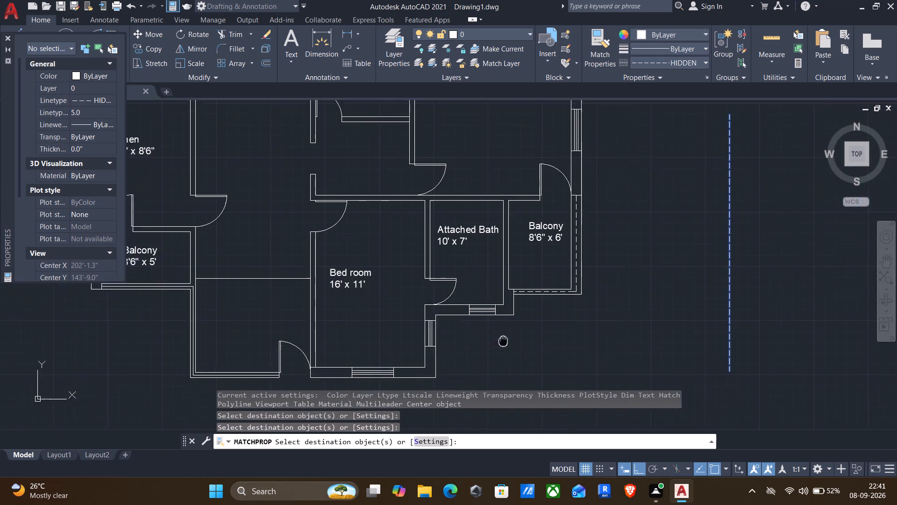
{"action": "middle_click_drag", "start_coordinate": [511, 332], "coordinate": [548, 286]}
{"action": "scroll", "coordinate": [215, 234], "scroll_direction": "up", "scroll_amount": 2}
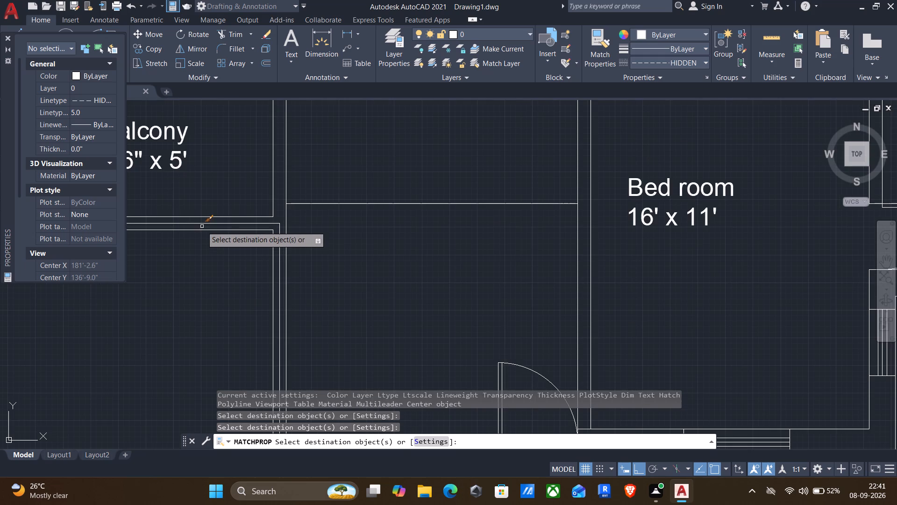
{"action": "left_click", "coordinate": [200, 222]}
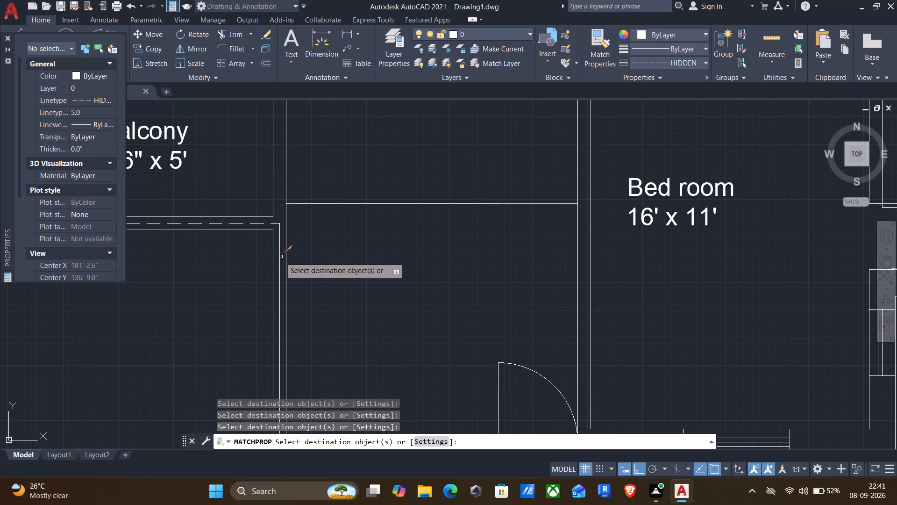
{"action": "left_click", "coordinate": [279, 258]}
{"action": "scroll", "coordinate": [290, 286], "scroll_direction": "down", "scroll_amount": 1}
{"action": "middle_click_drag", "start_coordinate": [302, 303], "coordinate": [326, 261]}
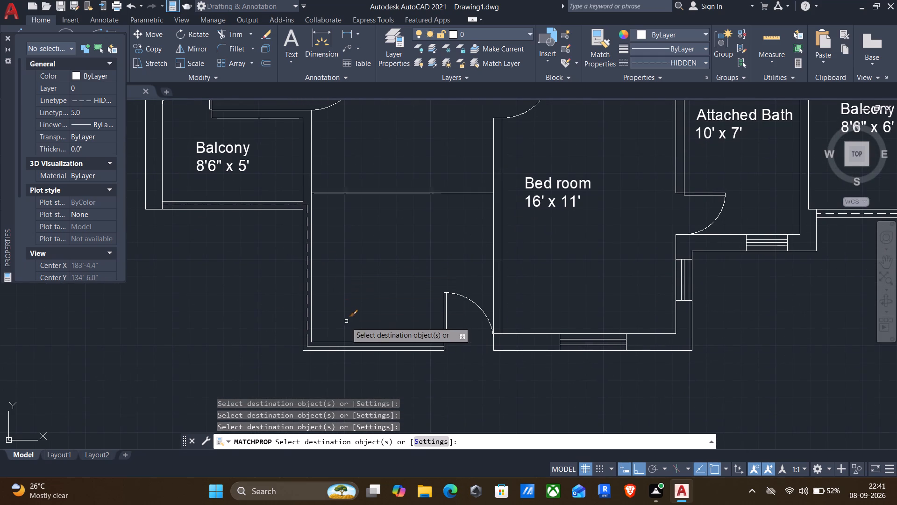
{"action": "scroll", "coordinate": [355, 346], "scroll_direction": "up", "scroll_amount": 2}
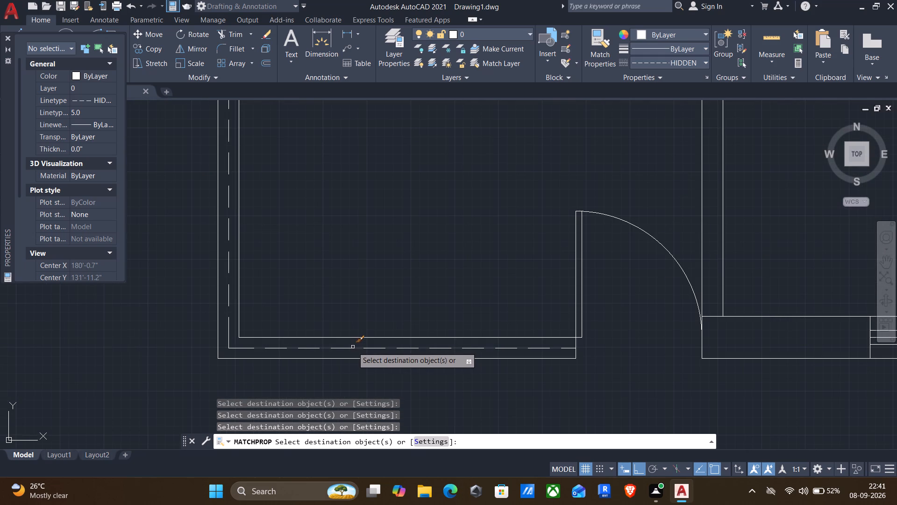
{"action": "left_click", "coordinate": [351, 348]}
{"action": "scroll", "coordinate": [437, 333], "scroll_direction": "down", "scroll_amount": 3}
{"action": "middle_click_drag", "start_coordinate": [495, 348], "coordinate": [474, 357]}
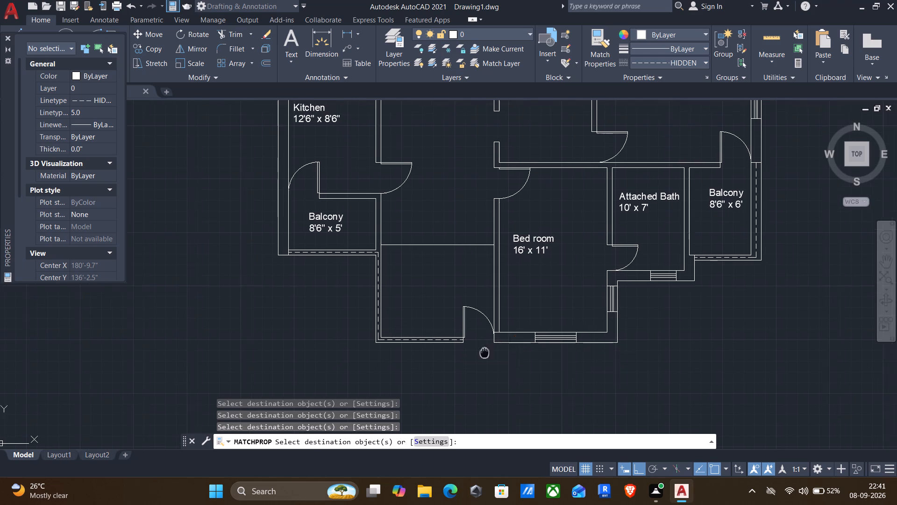
{"action": "middle_click_drag", "start_coordinate": [474, 357], "coordinate": [469, 358]}
{"action": "key", "text": "Escape"}
Erase all the HIDDEN trial lines east and northeast of the floor plan.
{"action": "scroll", "coordinate": [475, 326], "scroll_direction": "down", "scroll_amount": 2}
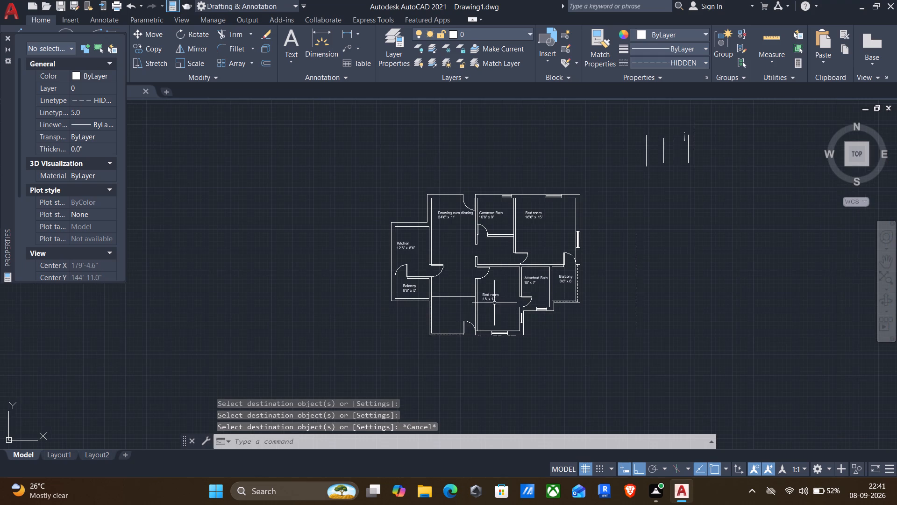
{"action": "middle_click_drag", "start_coordinate": [465, 317], "coordinate": [458, 323]}
{"action": "middle_click_drag", "start_coordinate": [439, 332], "coordinate": [431, 336]}
{"action": "left_click", "coordinate": [612, 132]}
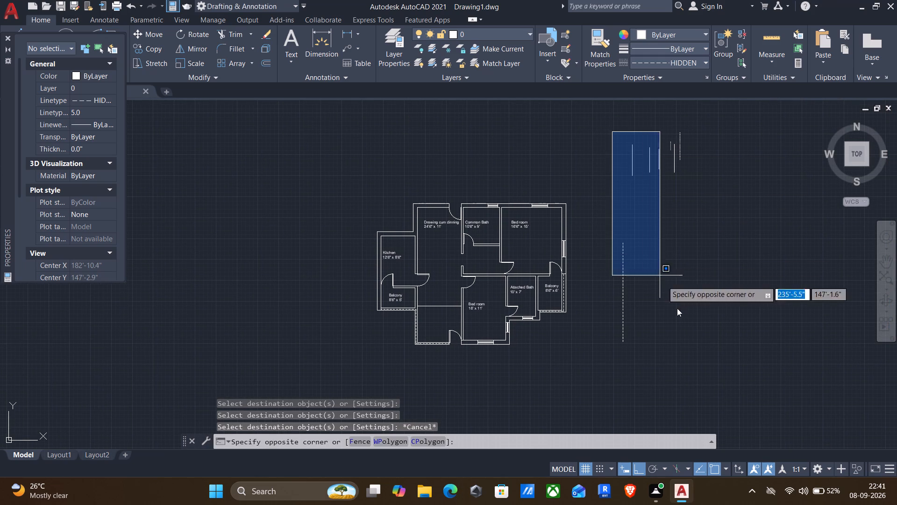
{"action": "left_click", "coordinate": [721, 362]}
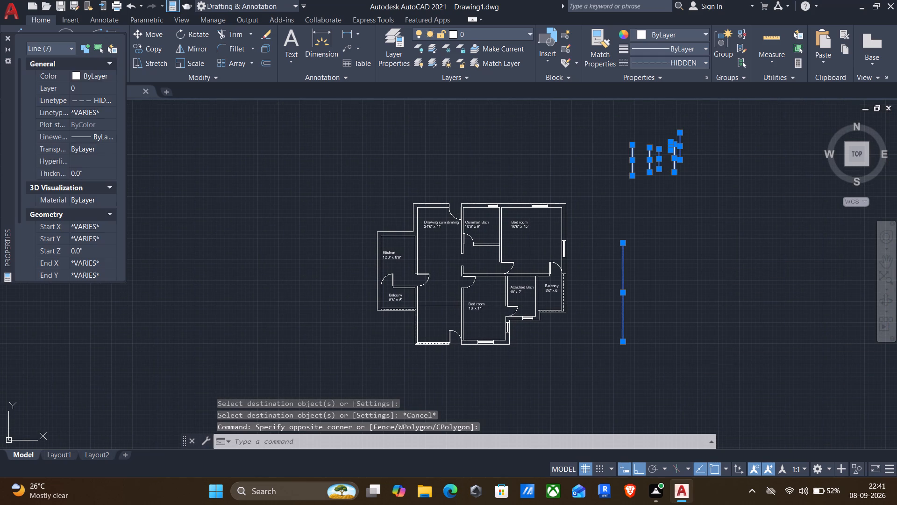
{"action": "key", "text": "Delete"}
Close the Properties palette.
{"action": "middle_click_drag", "start_coordinate": [664, 307], "coordinate": [590, 332]}
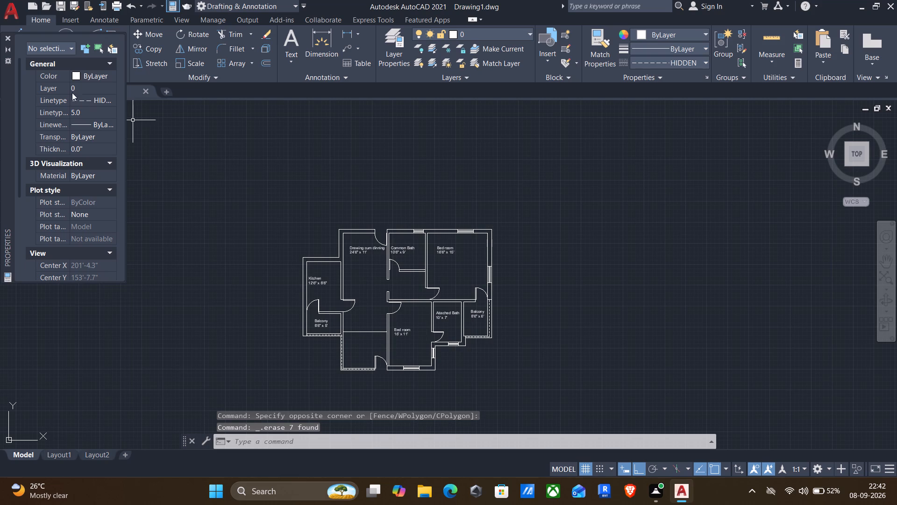
{"action": "left_click", "coordinate": [7, 36]}
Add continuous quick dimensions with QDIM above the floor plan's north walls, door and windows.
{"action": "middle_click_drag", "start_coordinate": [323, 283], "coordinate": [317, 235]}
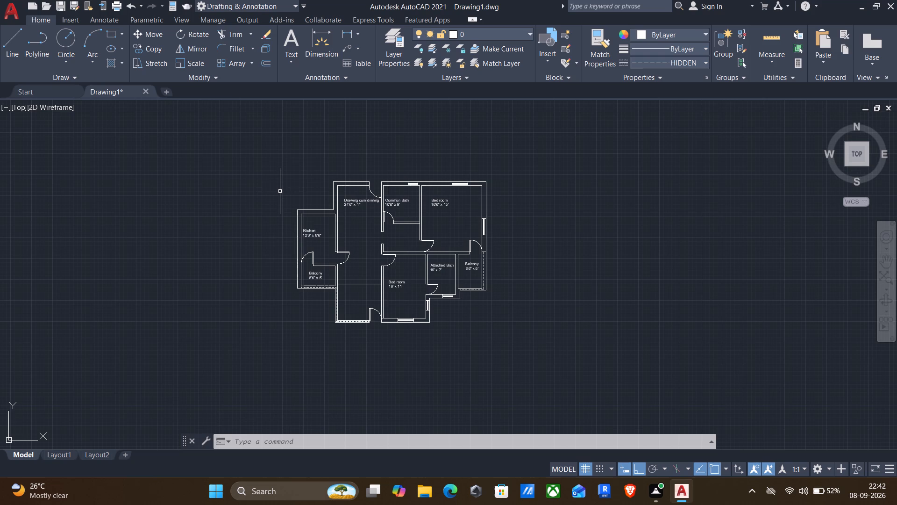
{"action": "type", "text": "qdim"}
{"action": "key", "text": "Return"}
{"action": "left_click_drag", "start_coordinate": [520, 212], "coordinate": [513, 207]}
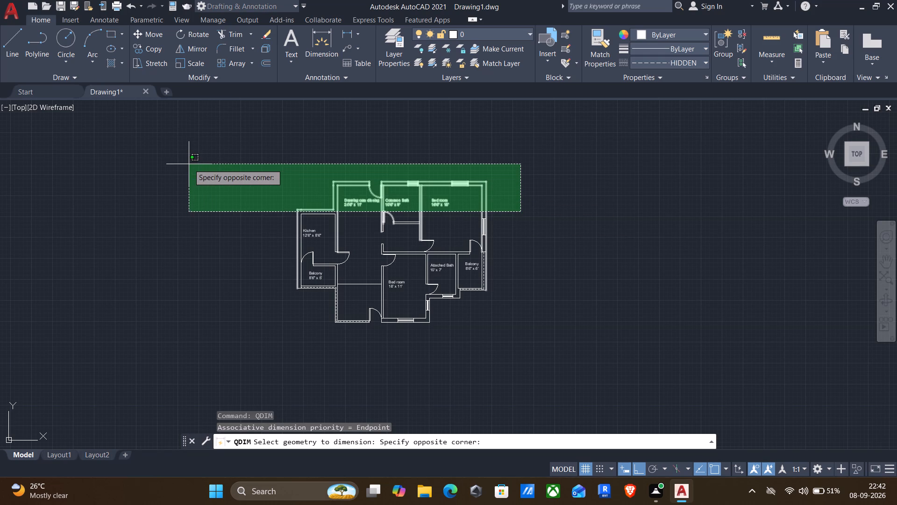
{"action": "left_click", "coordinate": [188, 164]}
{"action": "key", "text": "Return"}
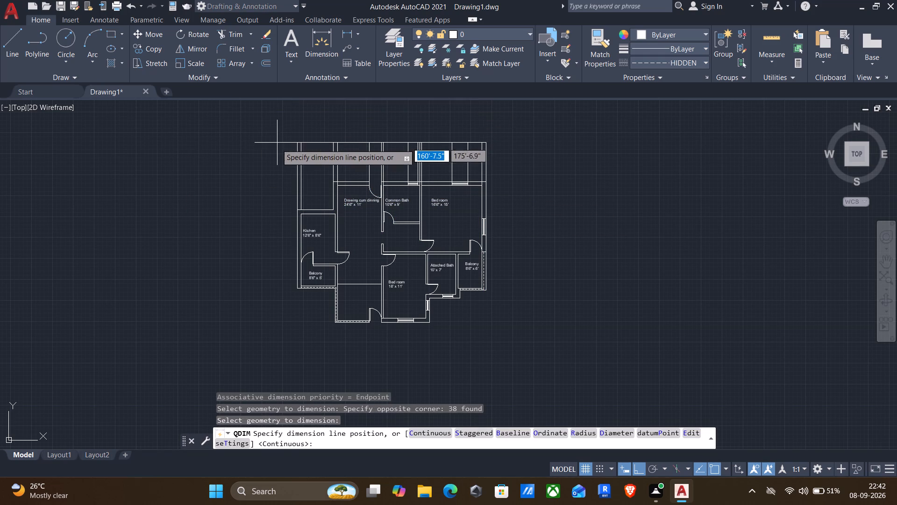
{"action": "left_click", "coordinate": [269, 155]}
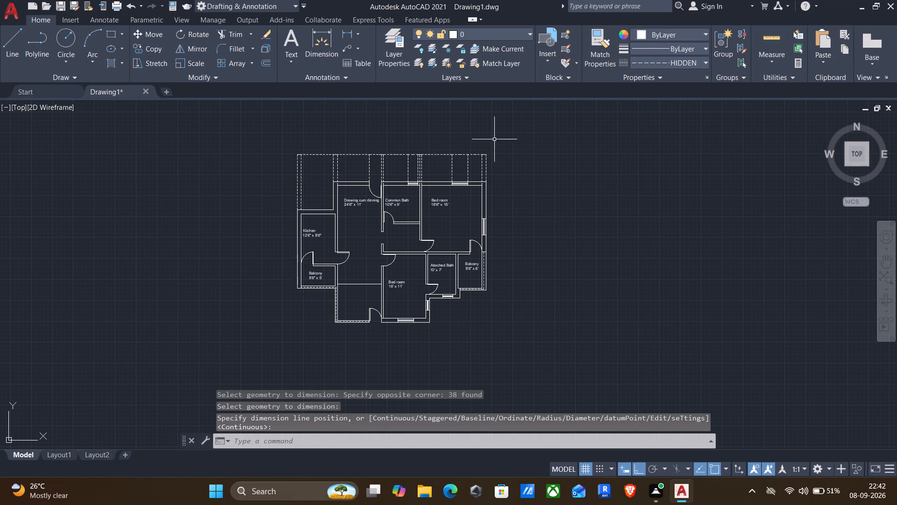
Set the current object linetype to ByLayer.
{"action": "scroll", "coordinate": [420, 161], "scroll_direction": "up", "scroll_amount": 2}
{"action": "scroll", "coordinate": [345, 135], "scroll_direction": "up", "scroll_amount": 3}
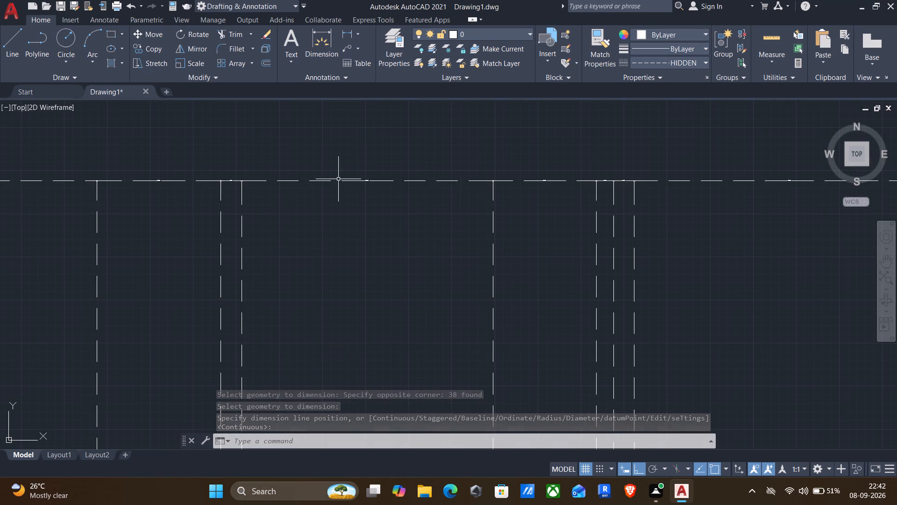
{"action": "scroll", "coordinate": [338, 192], "scroll_direction": "down", "scroll_amount": 4}
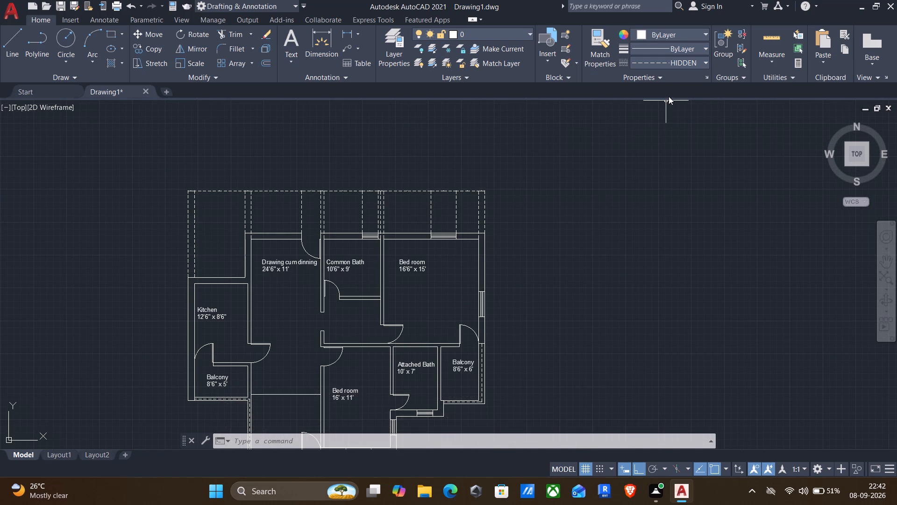
{"action": "left_click", "coordinate": [682, 63]}
{"action": "left_click", "coordinate": [672, 79]}
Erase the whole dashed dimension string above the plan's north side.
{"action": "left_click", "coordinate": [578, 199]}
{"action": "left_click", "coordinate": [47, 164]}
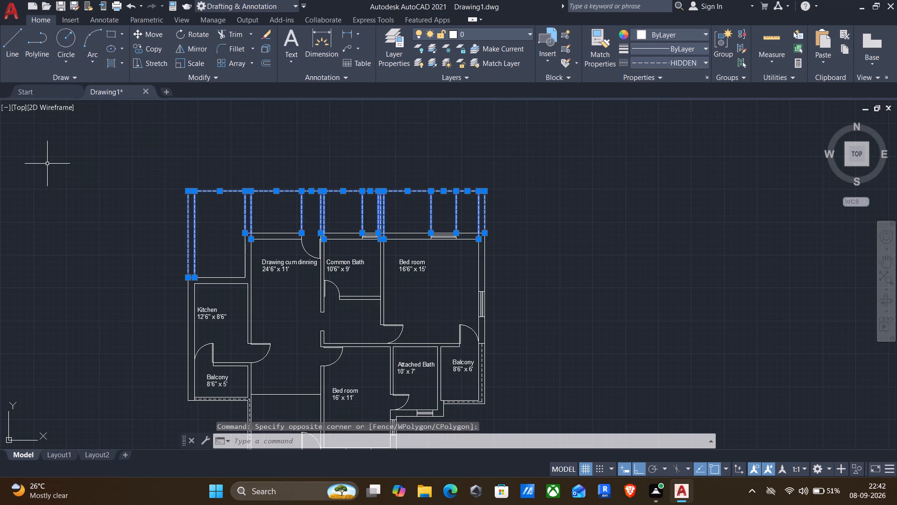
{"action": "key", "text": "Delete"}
Create a new continuous QDIM dimension string above the plan's north side, covering the north walls, door and windows.
{"action": "type", "text": "qdim"}
{"action": "key", "text": "Return"}
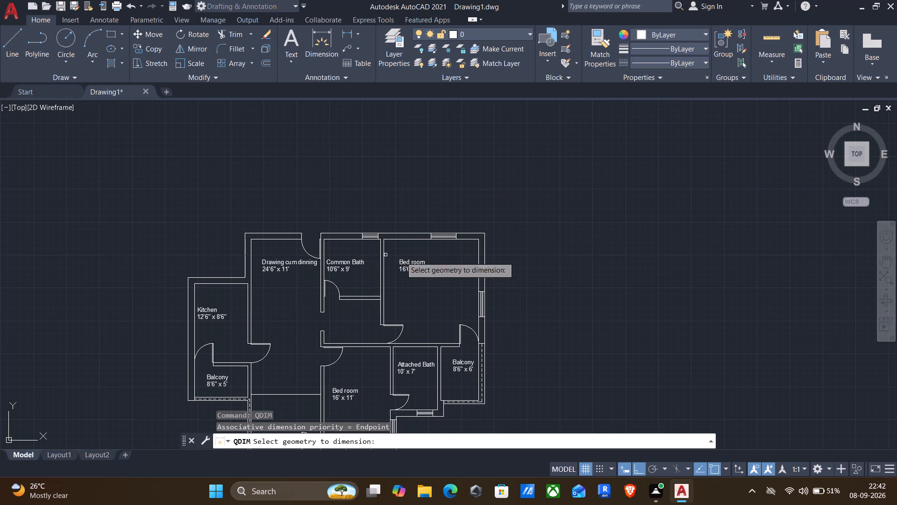
{"action": "left_click", "coordinate": [544, 279]}
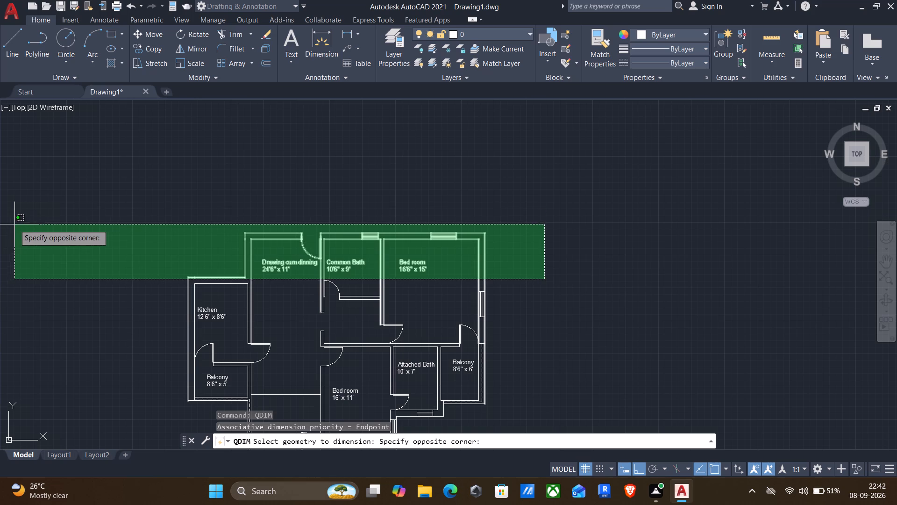
{"action": "left_click", "coordinate": [17, 211]}
{"action": "key", "text": "Return"}
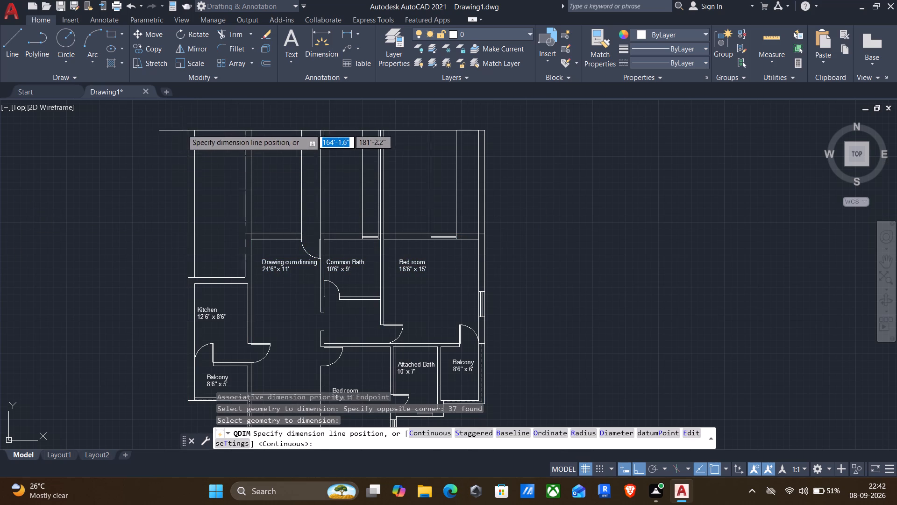
{"action": "left_click", "coordinate": [167, 210]}
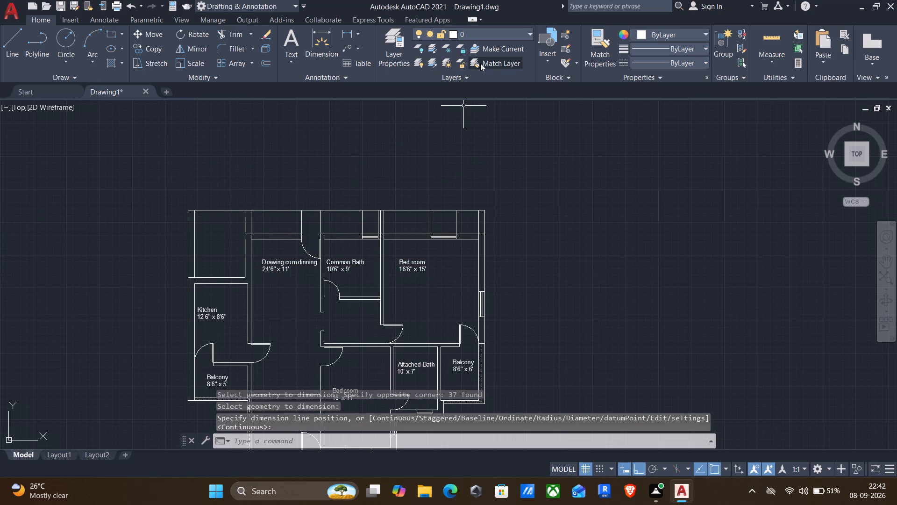
Modify the Standard dimension style to a 1' text height and Engineering primary units, and make it current.
{"action": "type", "text": "dims"}
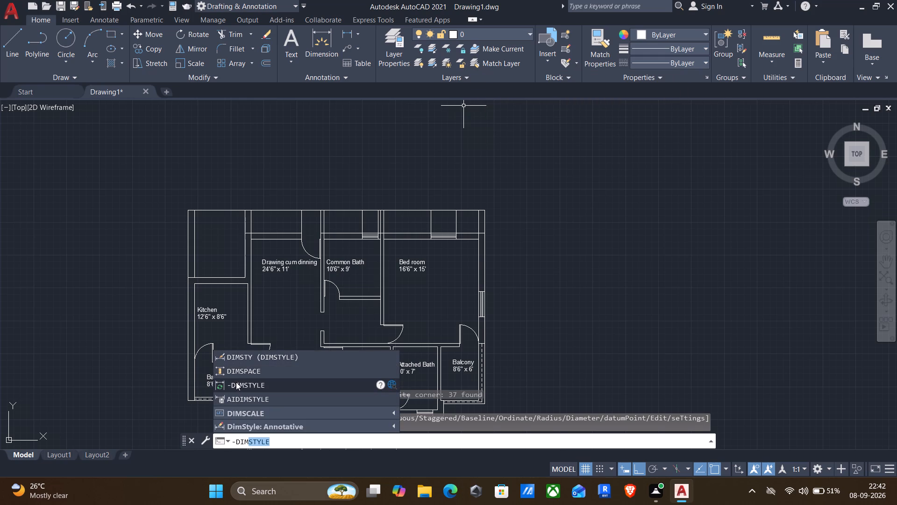
{"action": "left_click", "coordinate": [239, 355]}
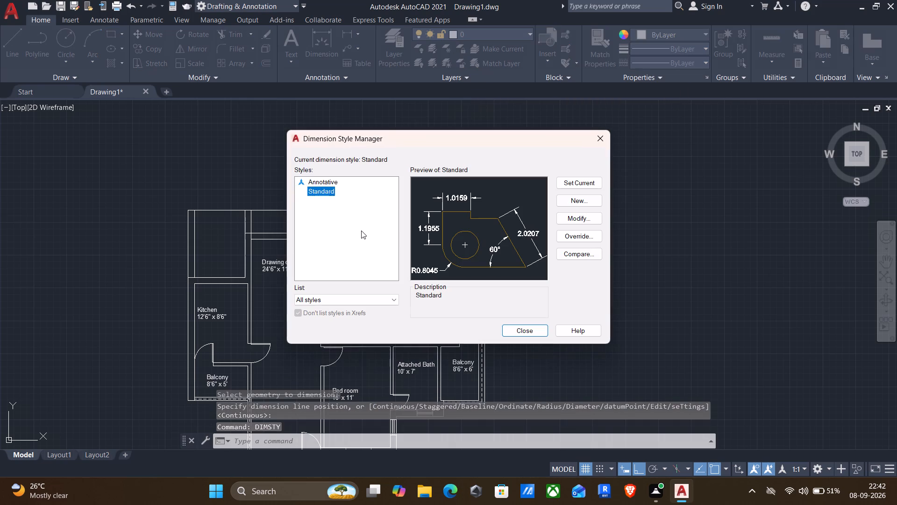
{"action": "left_click", "coordinate": [576, 215]}
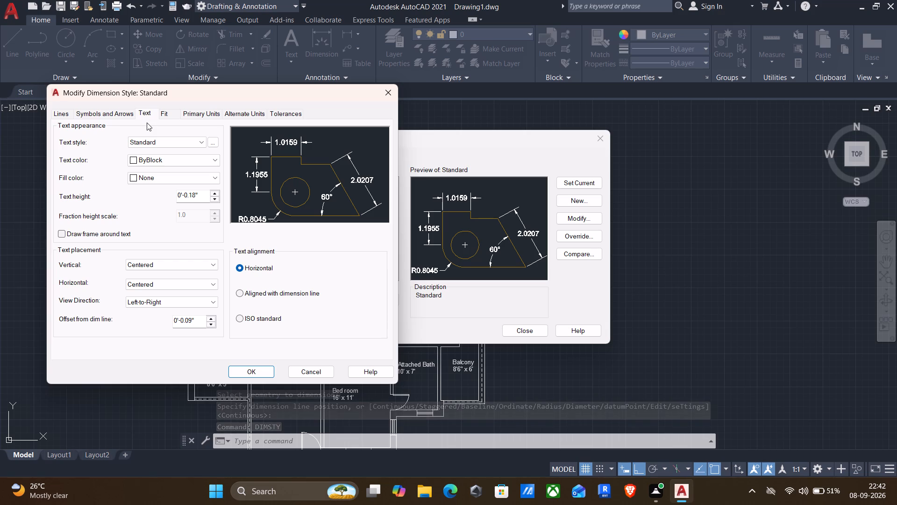
{"action": "left_click_drag", "start_coordinate": [200, 194], "coordinate": [199, 194]}
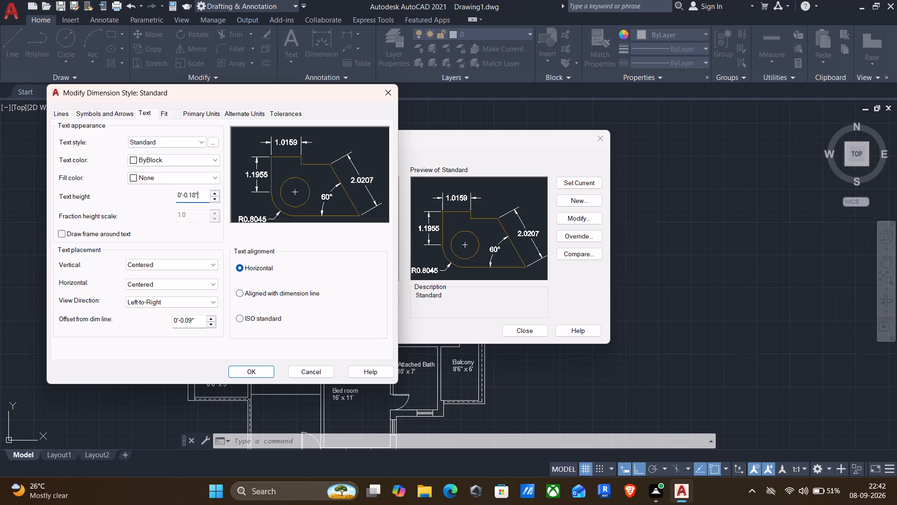
{"action": "left_click_drag", "start_coordinate": [199, 194], "coordinate": [123, 189]}
{"action": "type", "text": "1'"}
{"action": "key", "text": "Return"}
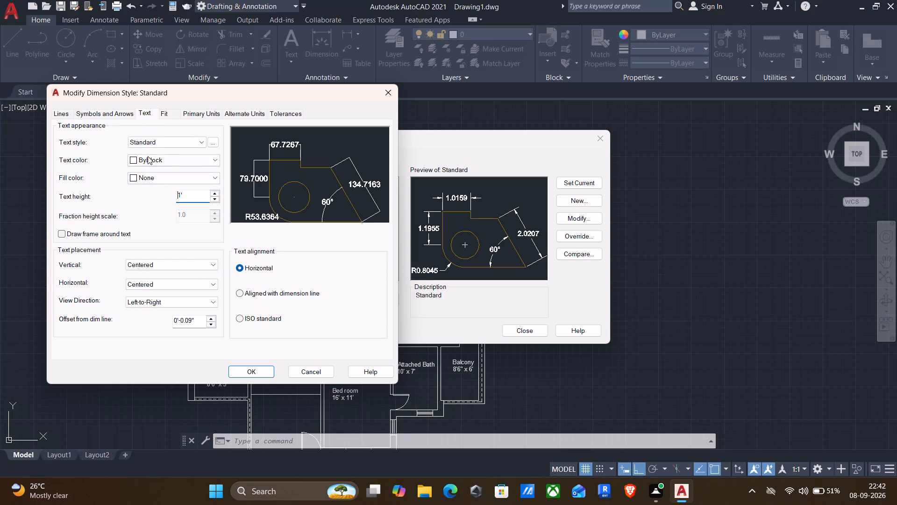
{"action": "left_click", "coordinate": [198, 111]}
{"action": "left_click", "coordinate": [186, 139]}
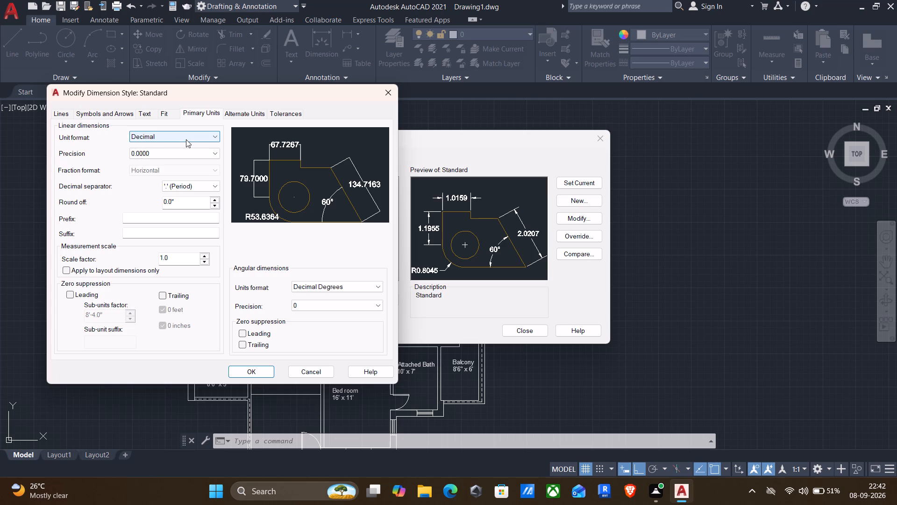
{"action": "left_click", "coordinate": [169, 161]}
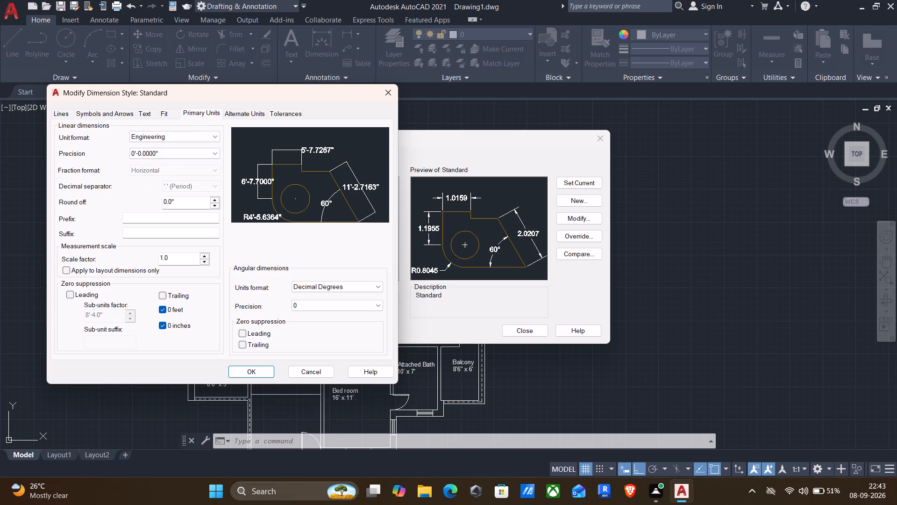
{"action": "left_click", "coordinate": [261, 369]}
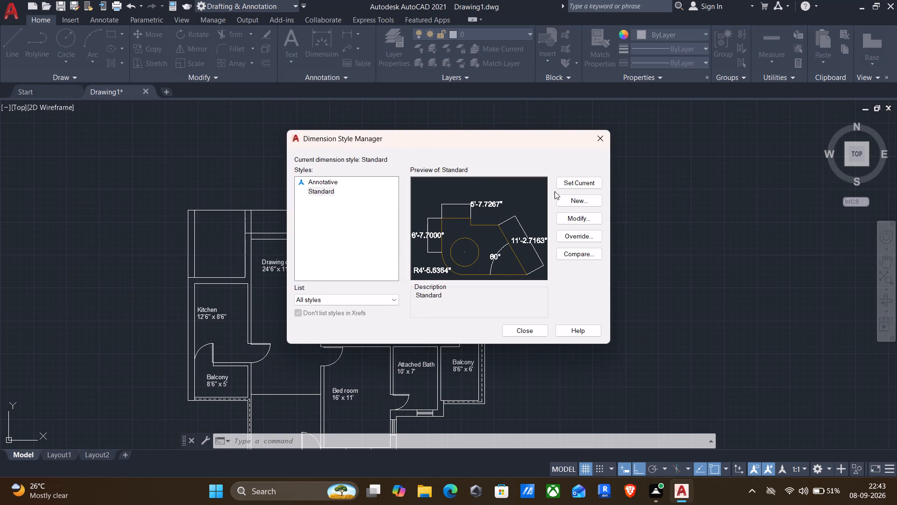
{"action": "left_click", "coordinate": [567, 182]}
{"action": "left_click", "coordinate": [527, 332]}
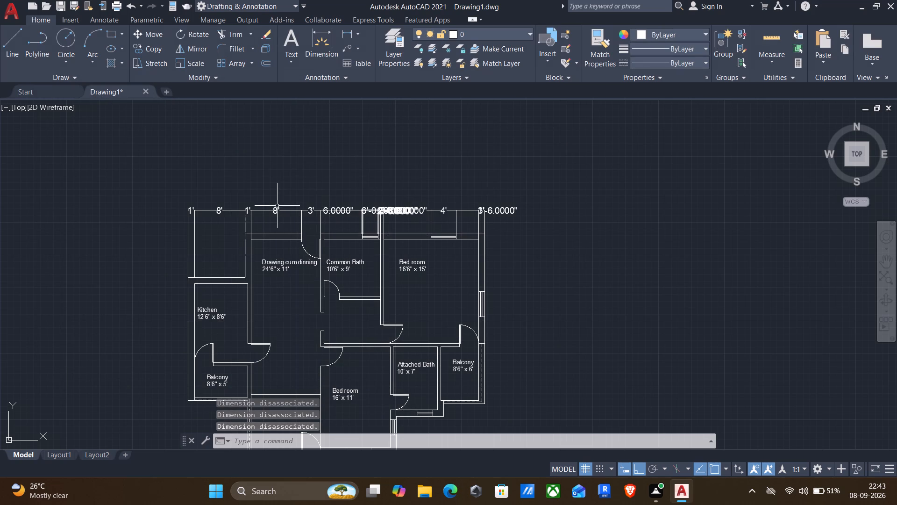
Erase the 3' dimension above the Drawing cum dinning room's north door opening.
{"action": "scroll", "coordinate": [235, 218], "scroll_direction": "up", "scroll_amount": 3}
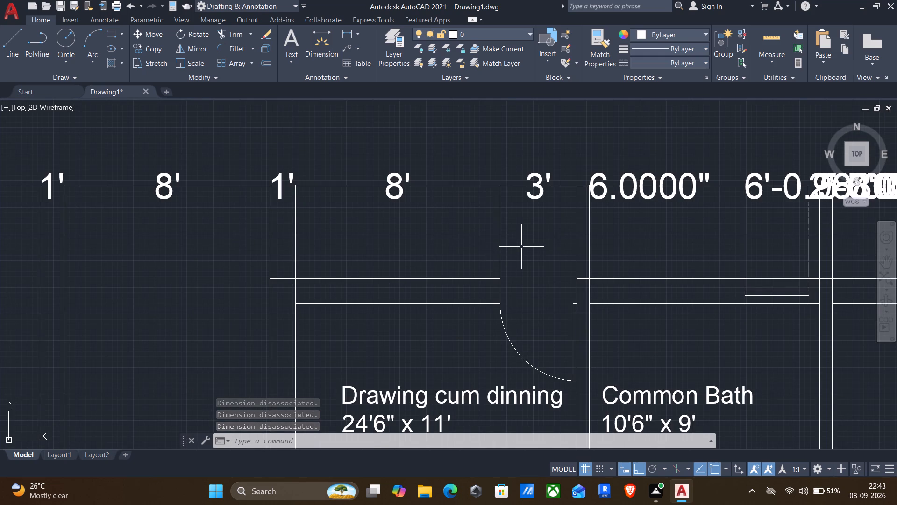
{"action": "scroll", "coordinate": [523, 245], "scroll_direction": "down", "scroll_amount": 1}
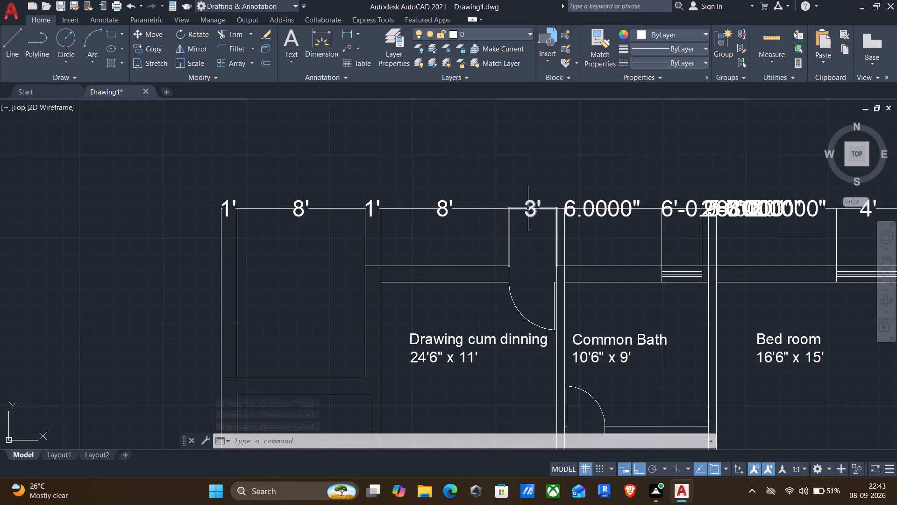
{"action": "left_click", "coordinate": [528, 209]}
{"action": "key", "text": "Delete"}
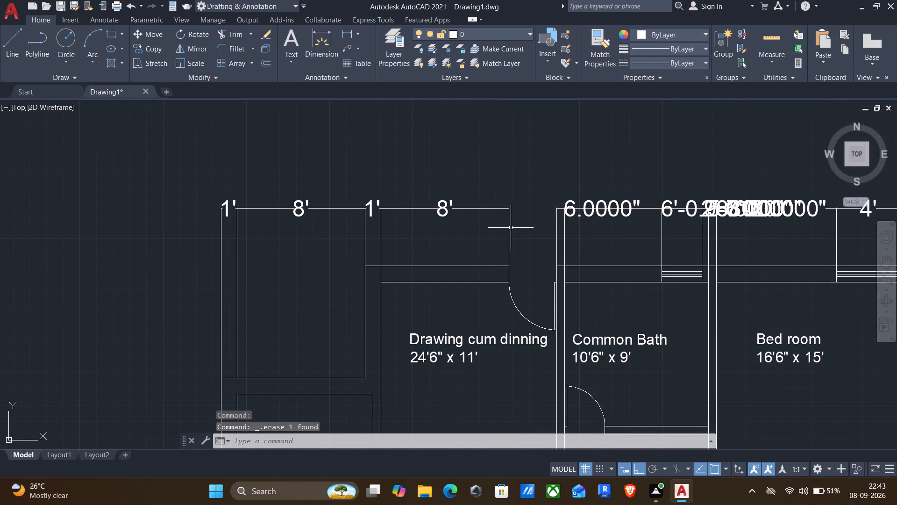
Erase the 3'-6" dimension between the Bed room's north window and the east wall.
{"action": "scroll", "coordinate": [623, 204], "scroll_direction": "down", "scroll_amount": 1}
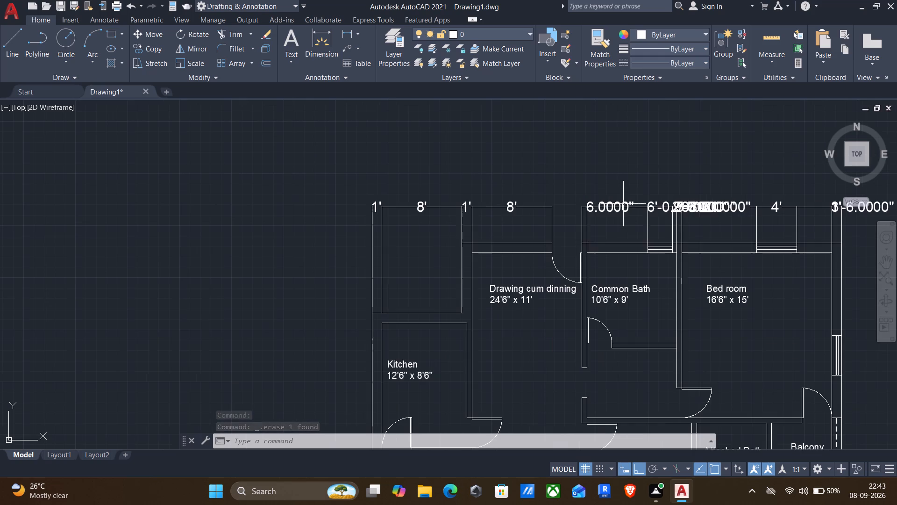
{"action": "scroll", "coordinate": [652, 210], "scroll_direction": "up", "scroll_amount": 5}
{"action": "scroll", "coordinate": [654, 209], "scroll_direction": "down", "scroll_amount": 1}
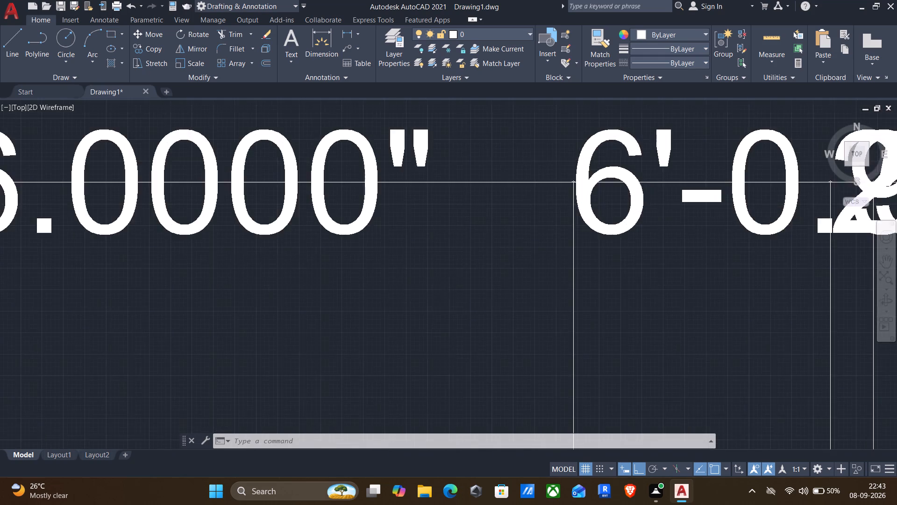
{"action": "scroll", "coordinate": [654, 209], "scroll_direction": "down", "scroll_amount": 2}
{"action": "scroll", "coordinate": [777, 198], "scroll_direction": "down", "scroll_amount": 3}
{"action": "middle_click_drag", "start_coordinate": [787, 208], "coordinate": [623, 263]}
{"action": "scroll", "coordinate": [704, 250], "scroll_direction": "up", "scroll_amount": 3}
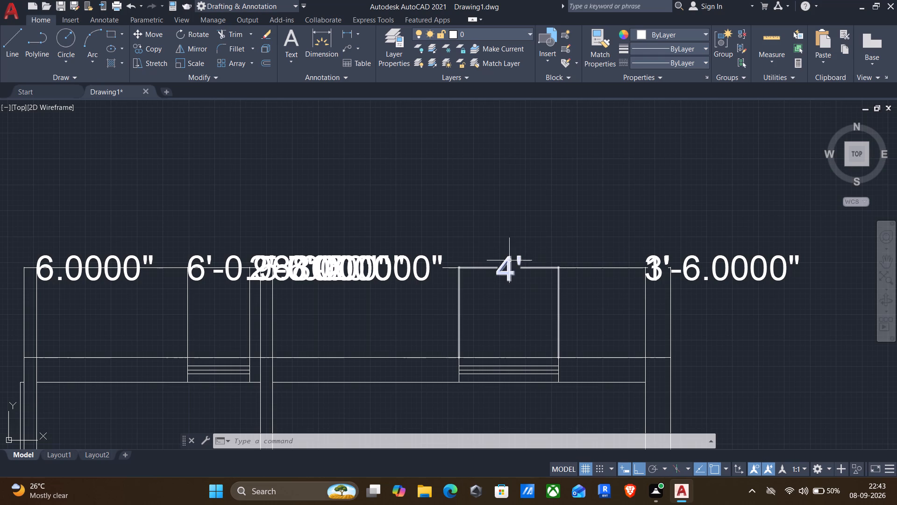
{"action": "left_click", "coordinate": [744, 266]}
{"action": "key", "text": "Delete"}
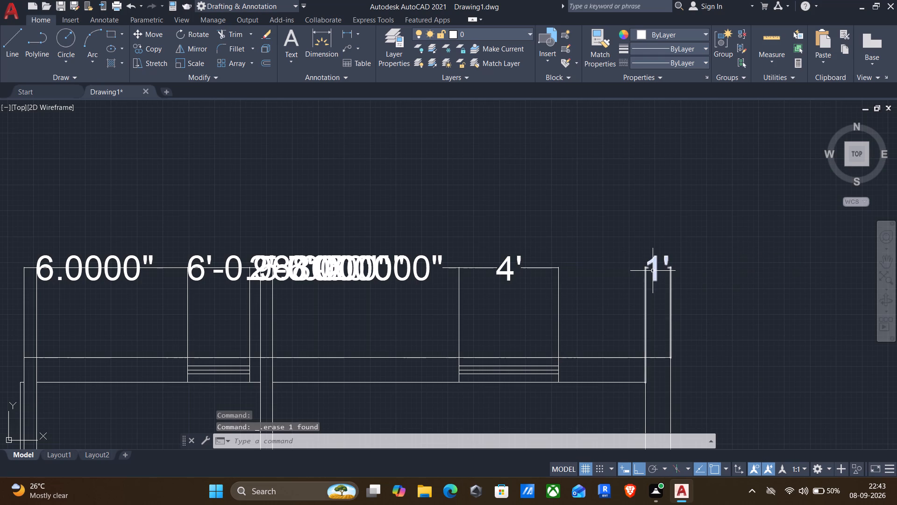
Erase the overlapping dimensions above the Common Bath, its north window and the Bed room's stretch of wall before its north window.
{"action": "scroll", "coordinate": [593, 274], "scroll_direction": "down", "scroll_amount": 1}
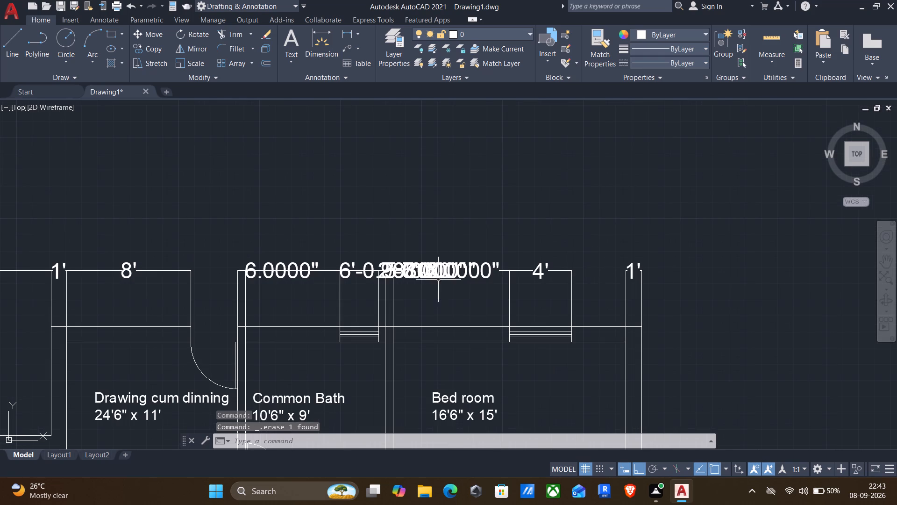
{"action": "left_click", "coordinate": [443, 272]}
{"action": "key", "text": "Delete"}
{"action": "left_click", "coordinate": [429, 270]}
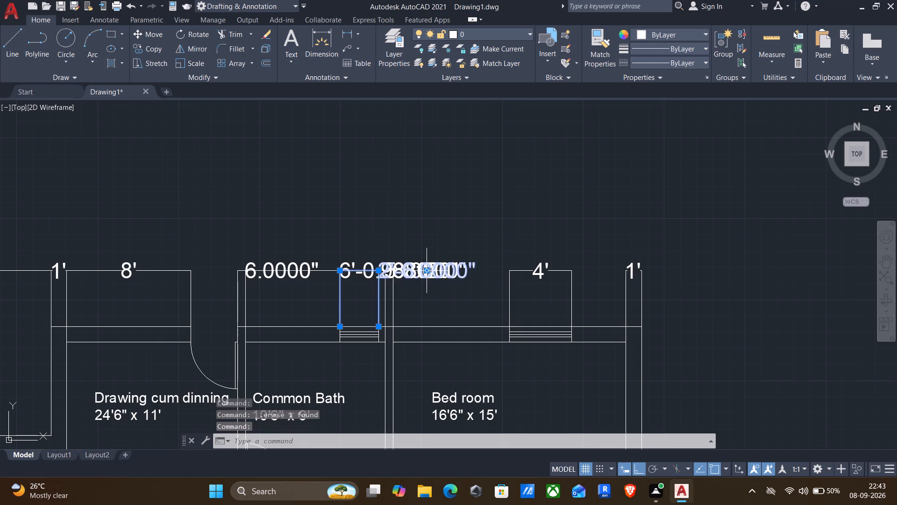
{"action": "key", "text": "Delete"}
{"action": "key", "text": "Delete"}
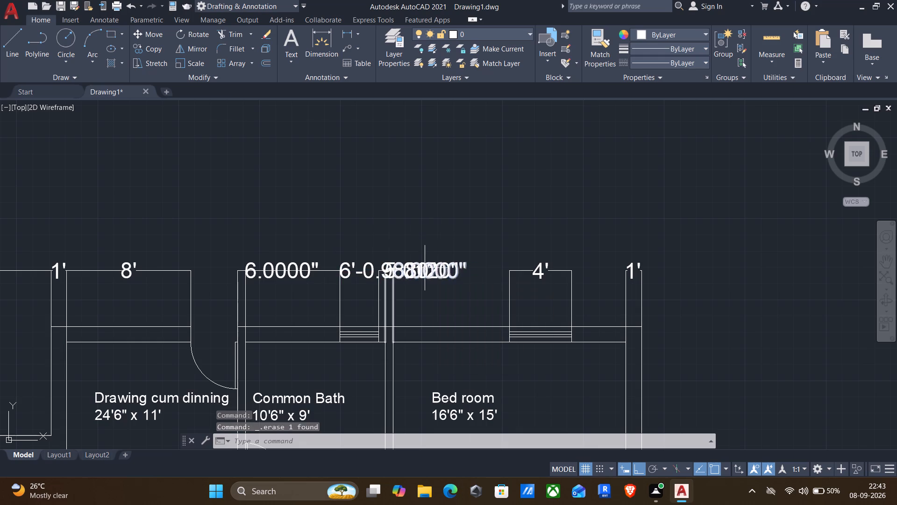
{"action": "scroll", "coordinate": [424, 269], "scroll_direction": "up", "scroll_amount": 2}
{"action": "left_click", "coordinate": [370, 257]}
{"action": "key", "text": "Delete"}
{"action": "left_click", "coordinate": [374, 263]}
{"action": "key", "text": "Delete"}
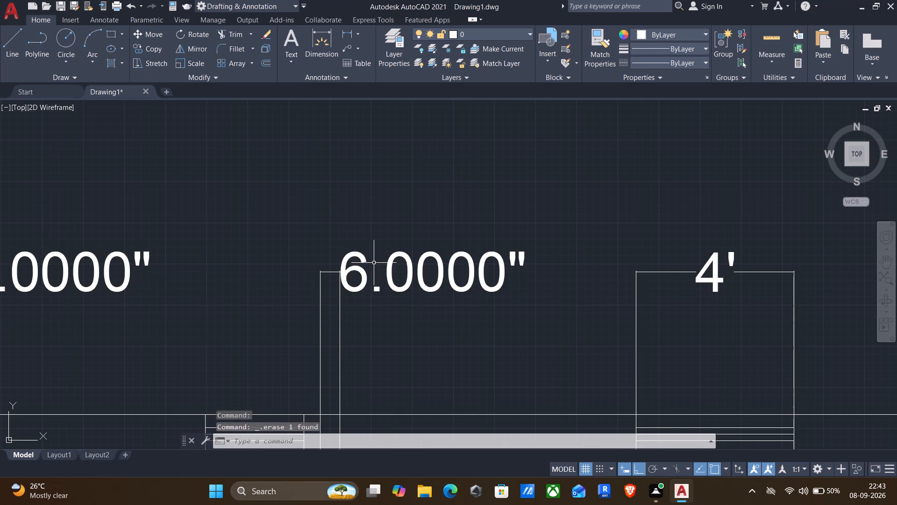
Erase the 6" dimension above the wall between the Common Bath and the 16'6" x 15' Bed room.
{"action": "scroll", "coordinate": [410, 274], "scroll_direction": "up", "scroll_amount": 1}
{"action": "scroll", "coordinate": [410, 274], "scroll_direction": "down", "scroll_amount": 2}
{"action": "middle_click_drag", "start_coordinate": [423, 295], "coordinate": [434, 283]}
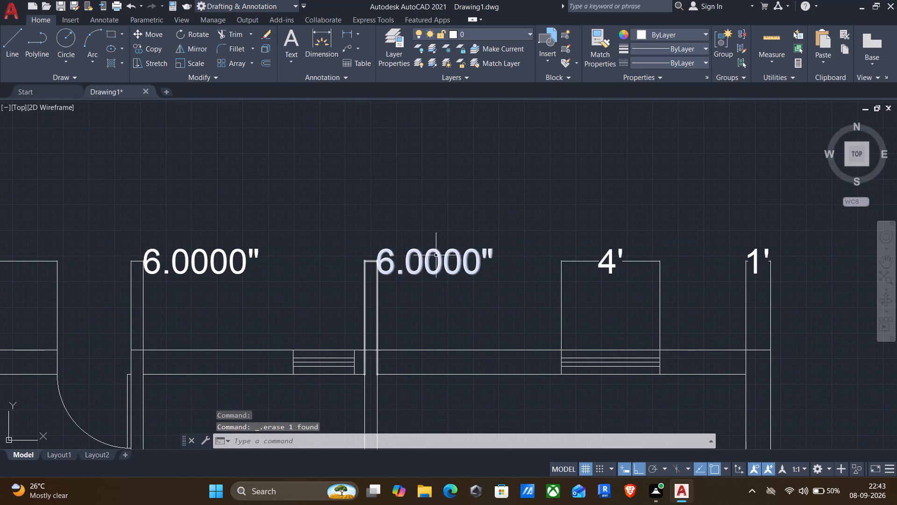
{"action": "left_click", "coordinate": [433, 252]}
{"action": "key", "text": "Delete"}
{"action": "scroll", "coordinate": [349, 294], "scroll_direction": "down", "scroll_amount": 1}
{"action": "middle_click_drag", "start_coordinate": [361, 293], "coordinate": [378, 279]}
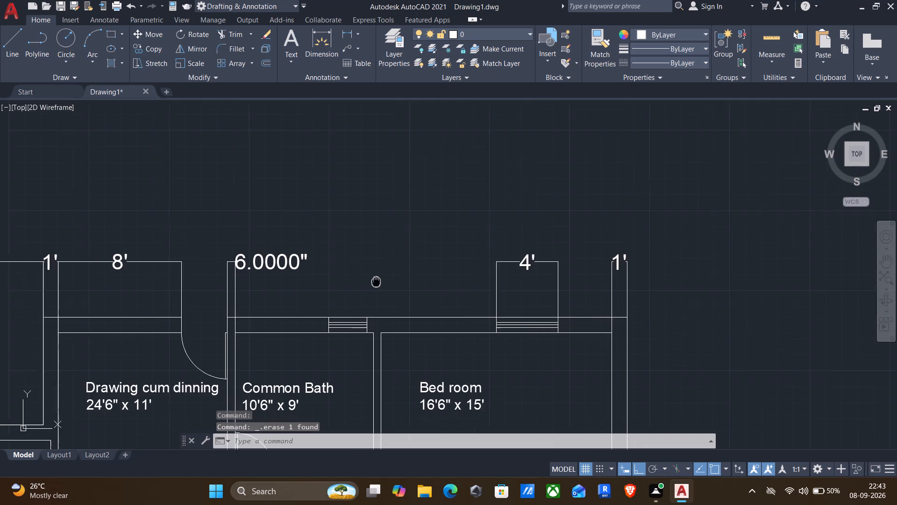
Erase the 4' dimension above the north window of the 16'6" x 15' Bed room.
{"action": "middle_click_drag", "start_coordinate": [378, 279], "coordinate": [384, 275]}
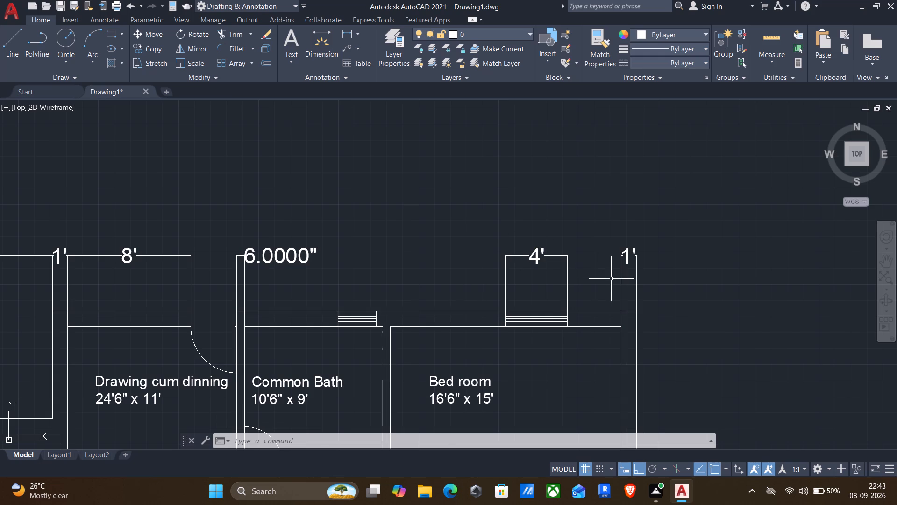
{"action": "left_click_drag", "start_coordinate": [595, 282], "coordinate": [590, 283]}
{"action": "left_click", "coordinate": [366, 218]}
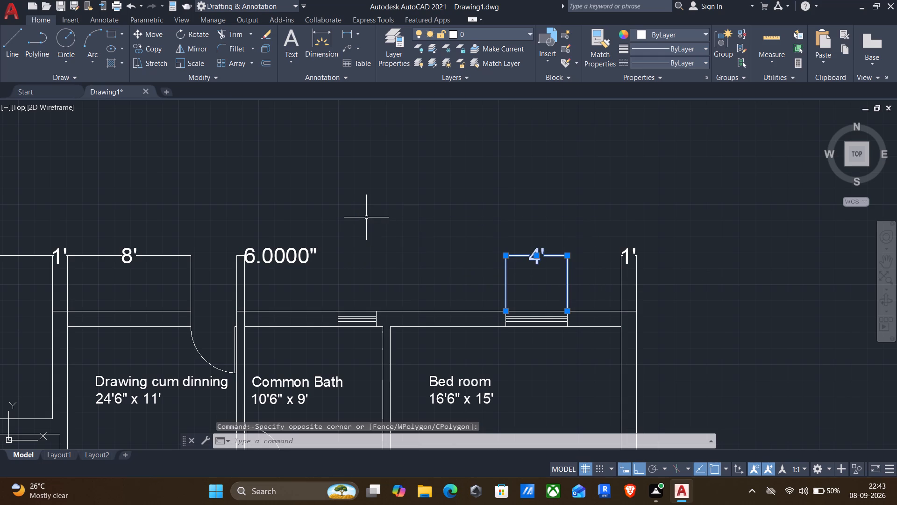
{"action": "key", "text": "Delete"}
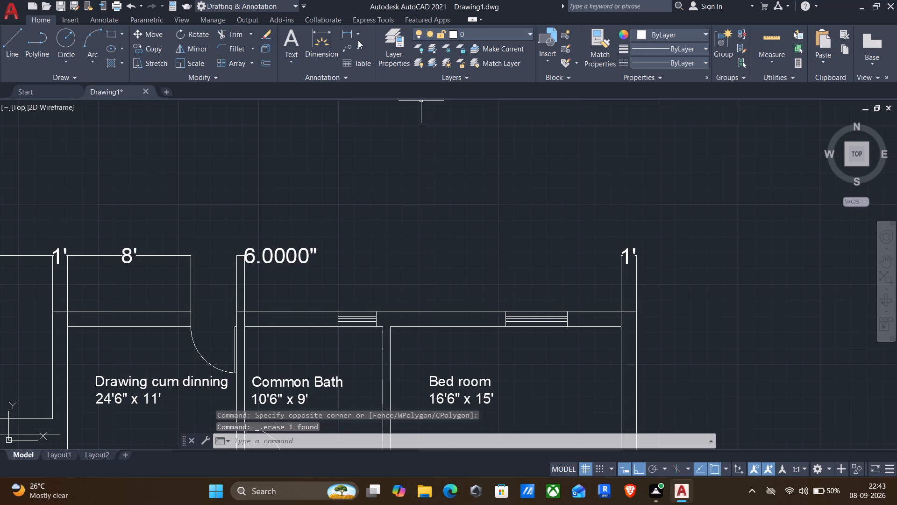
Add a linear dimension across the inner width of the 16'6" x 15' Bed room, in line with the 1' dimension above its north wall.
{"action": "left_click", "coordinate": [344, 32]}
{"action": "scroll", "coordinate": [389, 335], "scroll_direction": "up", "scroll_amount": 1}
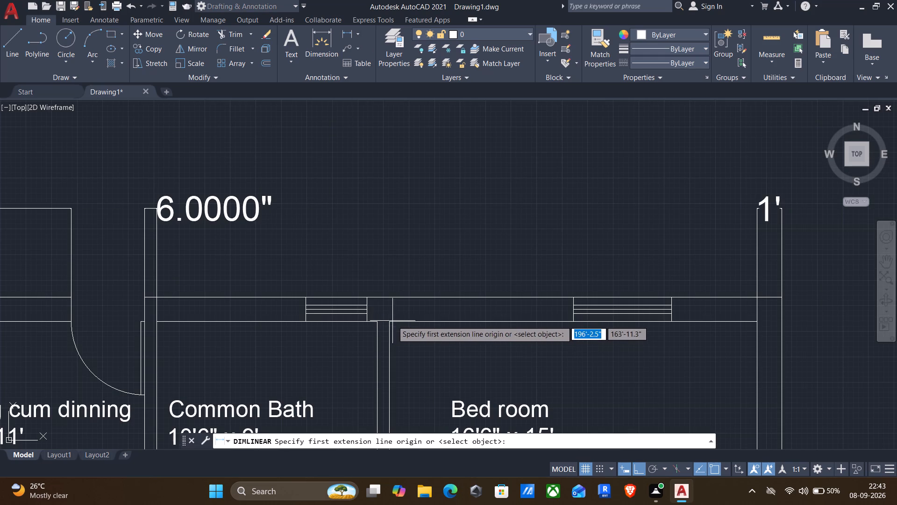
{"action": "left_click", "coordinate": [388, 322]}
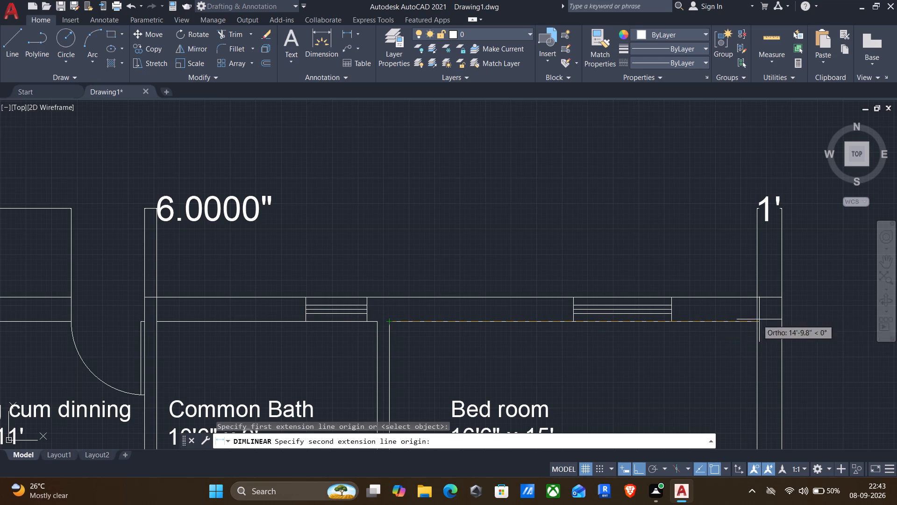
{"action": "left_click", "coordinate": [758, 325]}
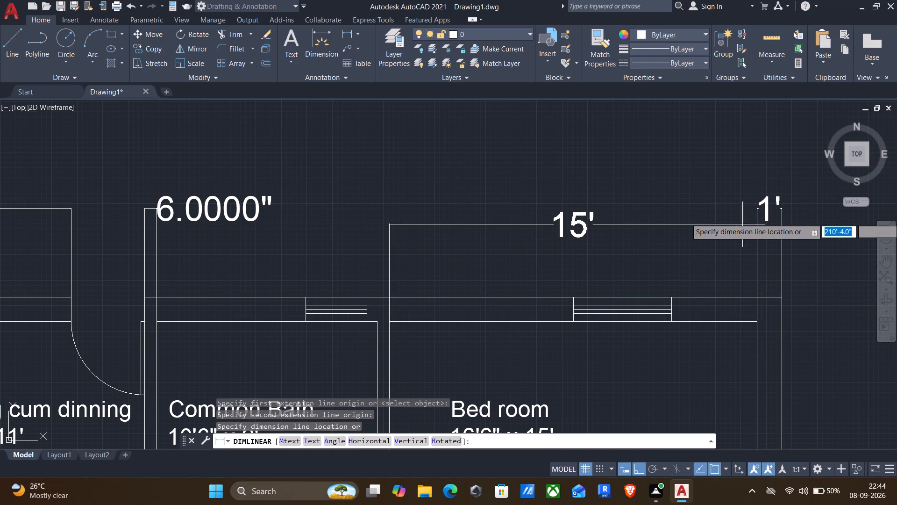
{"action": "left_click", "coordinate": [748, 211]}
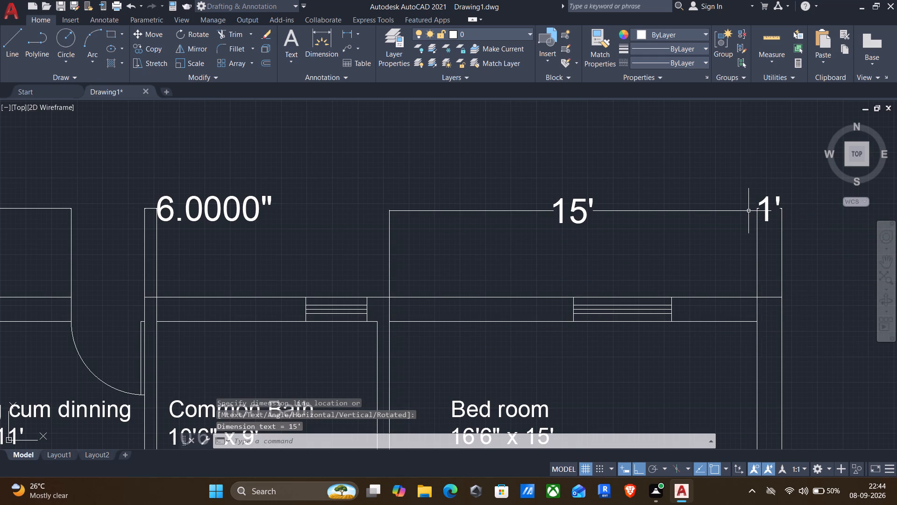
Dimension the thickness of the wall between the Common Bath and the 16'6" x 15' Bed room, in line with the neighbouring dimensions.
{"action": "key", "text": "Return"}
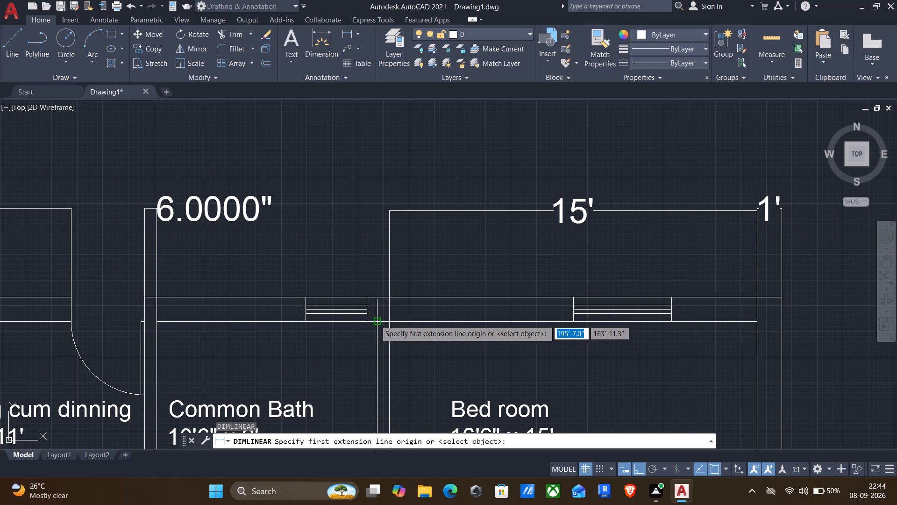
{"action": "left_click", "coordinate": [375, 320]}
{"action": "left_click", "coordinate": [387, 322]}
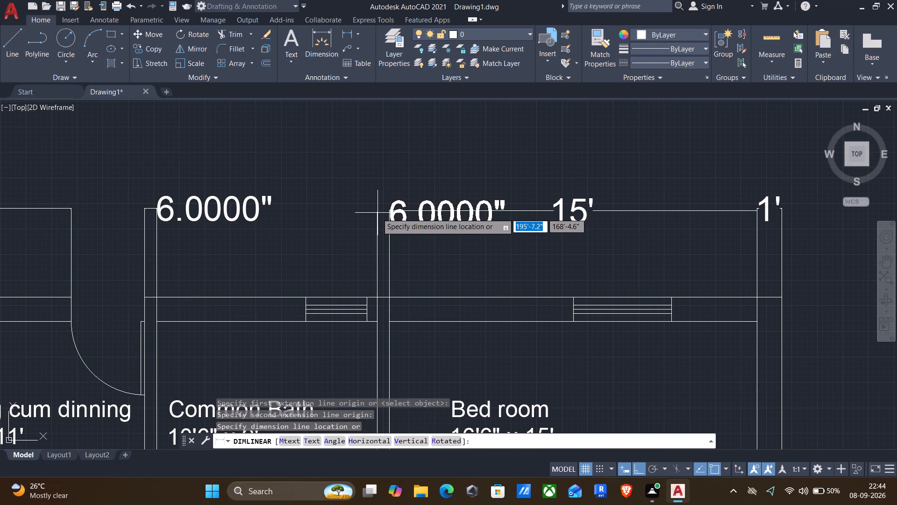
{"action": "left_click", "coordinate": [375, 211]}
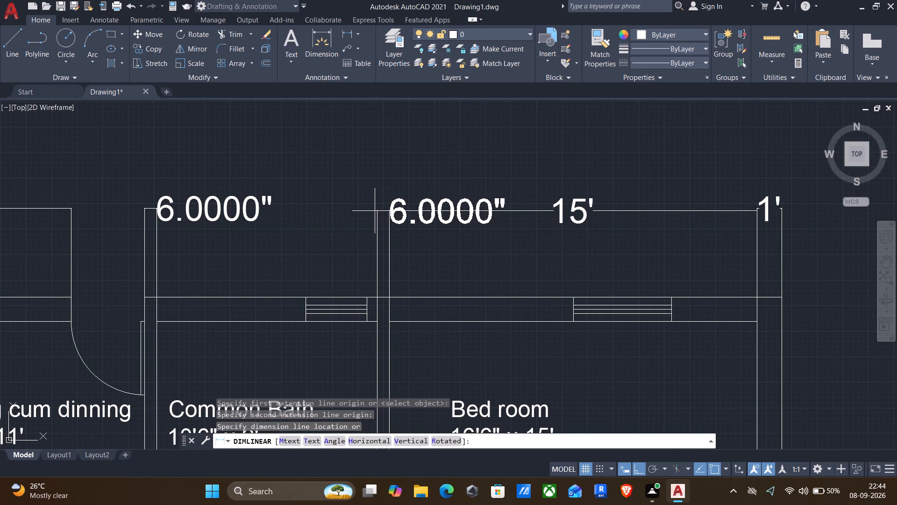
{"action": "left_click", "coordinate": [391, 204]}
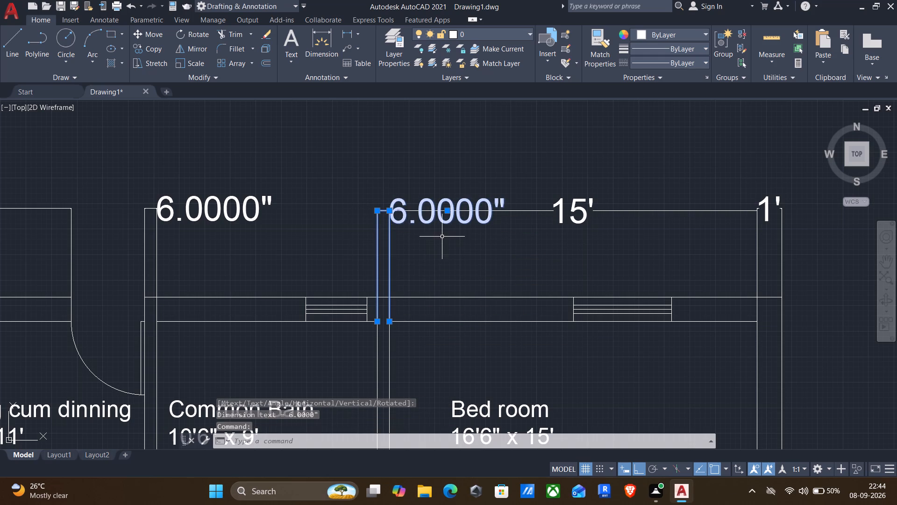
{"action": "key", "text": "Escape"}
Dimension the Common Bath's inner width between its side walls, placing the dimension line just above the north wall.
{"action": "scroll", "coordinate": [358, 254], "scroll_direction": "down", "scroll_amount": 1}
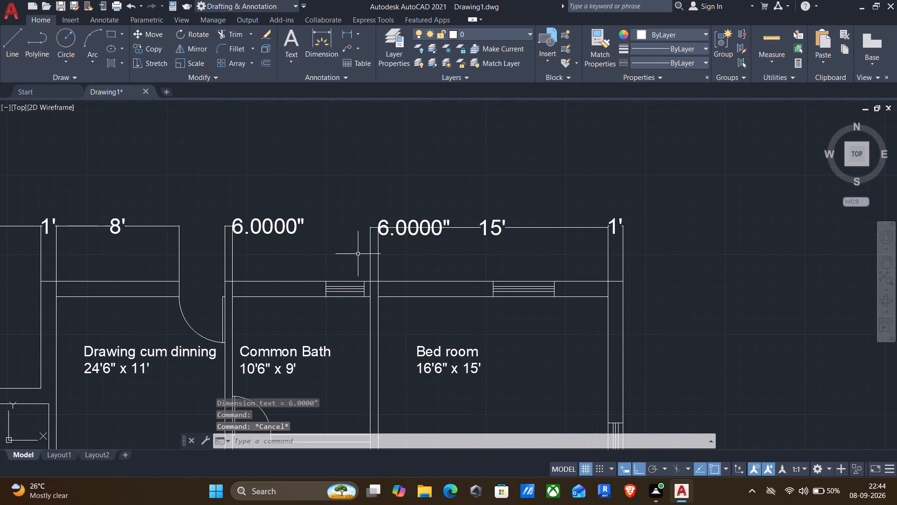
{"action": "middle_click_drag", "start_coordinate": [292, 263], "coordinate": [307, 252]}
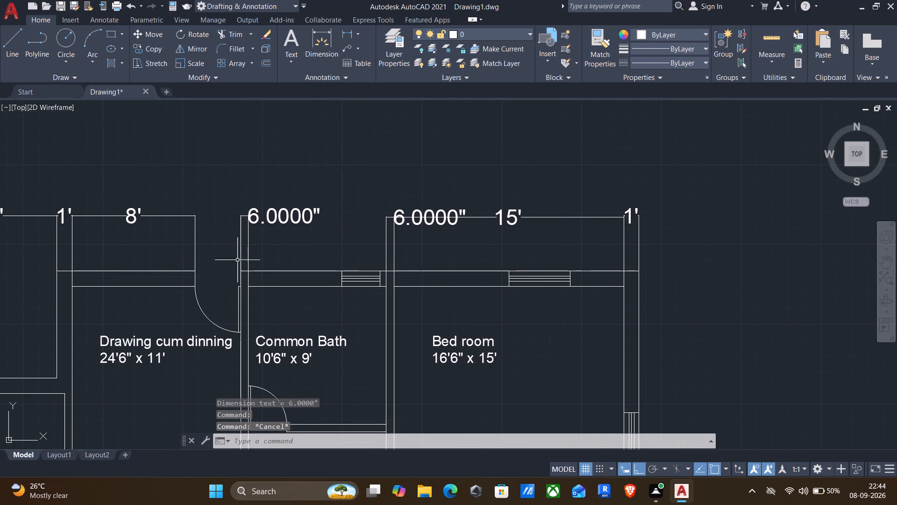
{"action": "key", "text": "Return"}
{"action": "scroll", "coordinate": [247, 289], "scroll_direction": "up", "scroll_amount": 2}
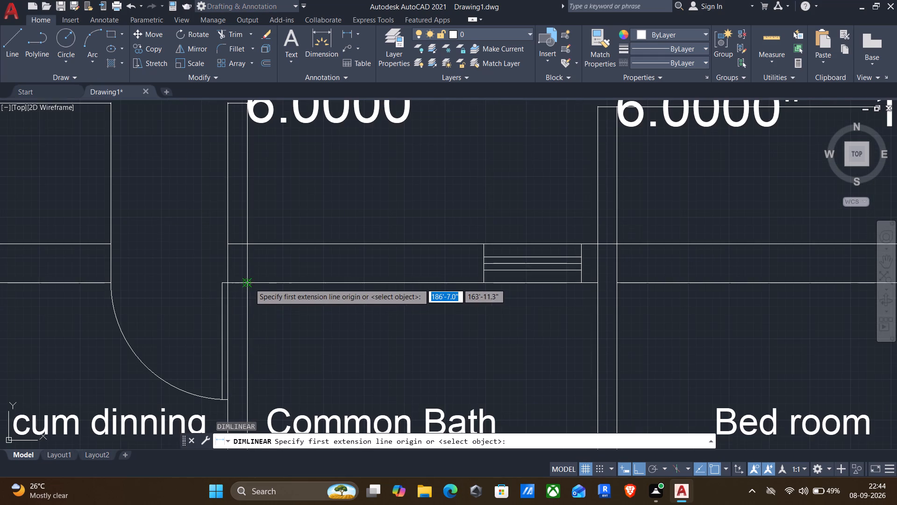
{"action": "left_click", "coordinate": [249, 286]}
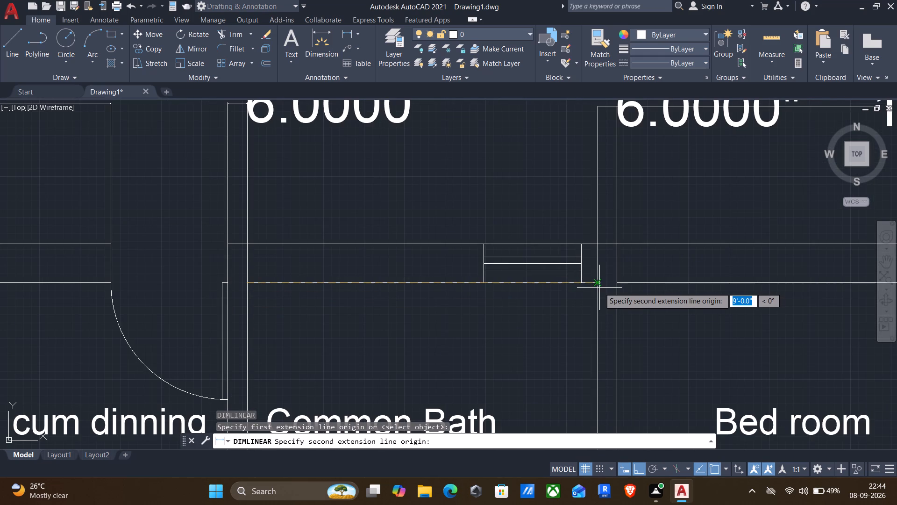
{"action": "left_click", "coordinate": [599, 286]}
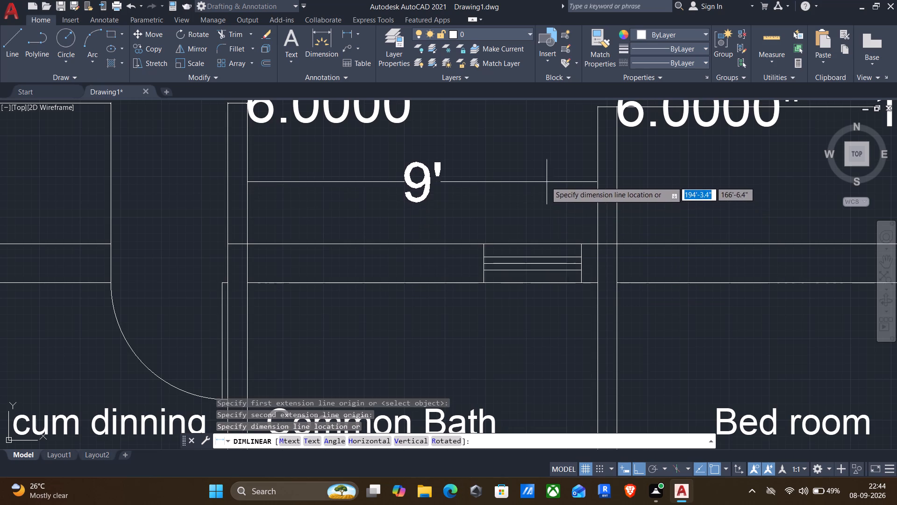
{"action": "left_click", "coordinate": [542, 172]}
Erase the 8' dimension above the Drawing cum dinning room's north wall.
{"action": "scroll", "coordinate": [515, 196], "scroll_direction": "down", "scroll_amount": 2}
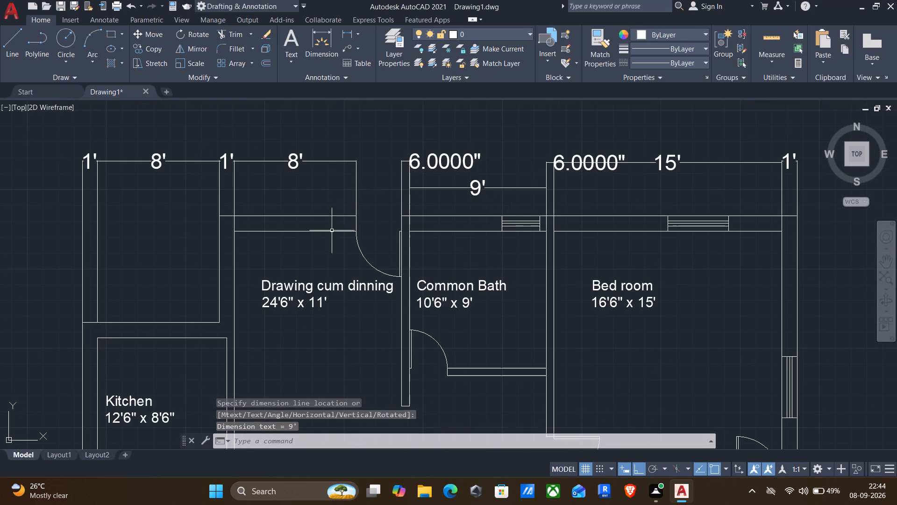
{"action": "left_click", "coordinate": [310, 163]}
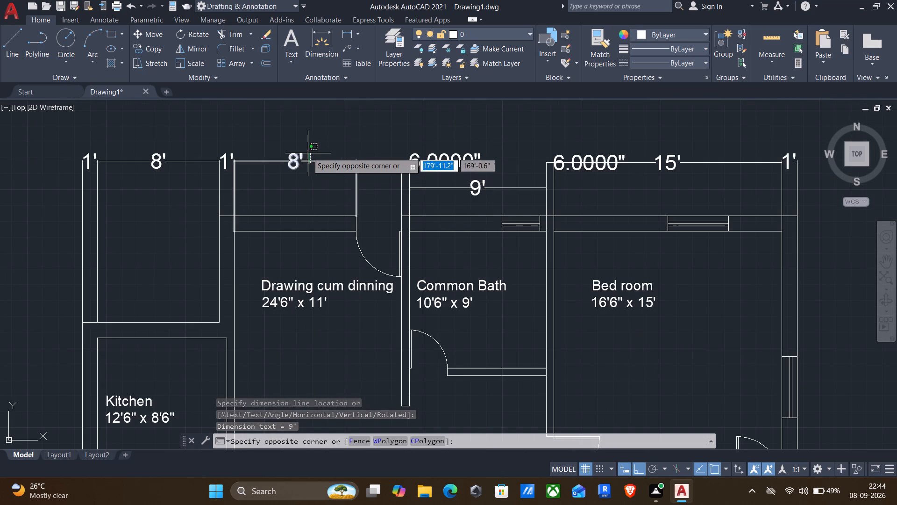
{"action": "left_click", "coordinate": [307, 151]}
{"action": "key", "text": "Delete"}
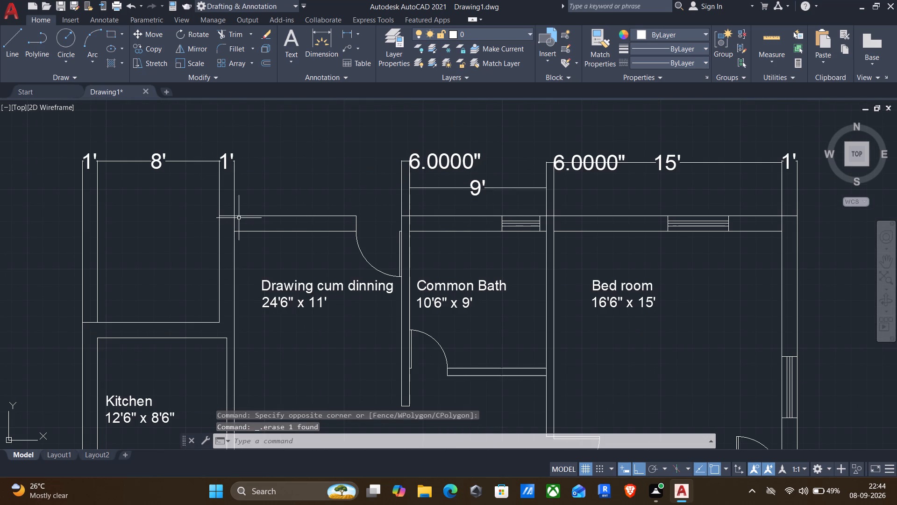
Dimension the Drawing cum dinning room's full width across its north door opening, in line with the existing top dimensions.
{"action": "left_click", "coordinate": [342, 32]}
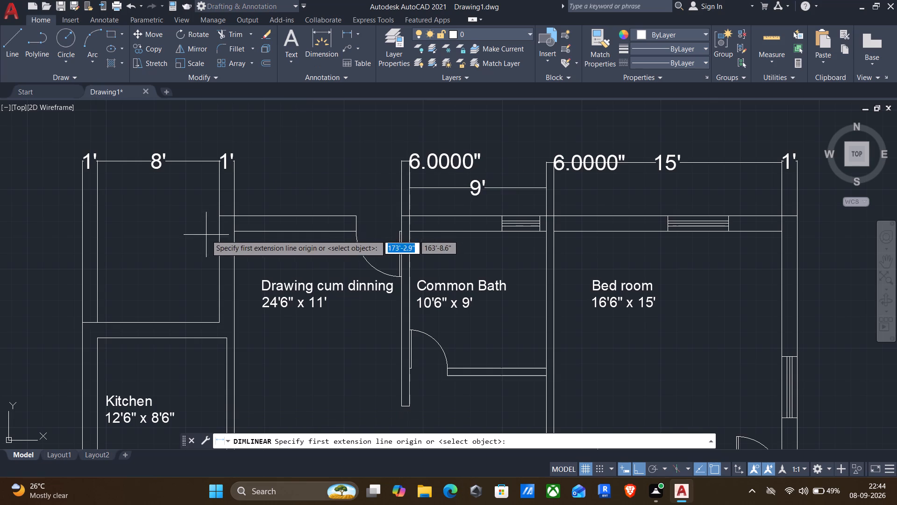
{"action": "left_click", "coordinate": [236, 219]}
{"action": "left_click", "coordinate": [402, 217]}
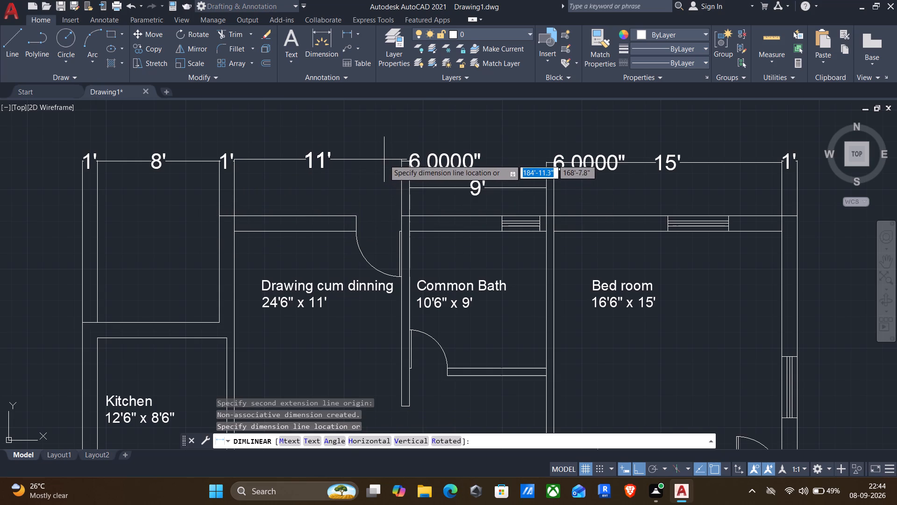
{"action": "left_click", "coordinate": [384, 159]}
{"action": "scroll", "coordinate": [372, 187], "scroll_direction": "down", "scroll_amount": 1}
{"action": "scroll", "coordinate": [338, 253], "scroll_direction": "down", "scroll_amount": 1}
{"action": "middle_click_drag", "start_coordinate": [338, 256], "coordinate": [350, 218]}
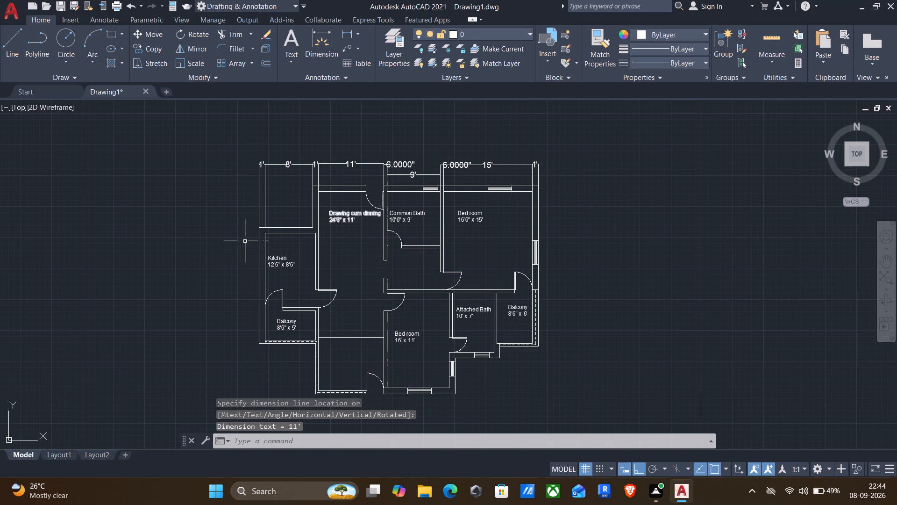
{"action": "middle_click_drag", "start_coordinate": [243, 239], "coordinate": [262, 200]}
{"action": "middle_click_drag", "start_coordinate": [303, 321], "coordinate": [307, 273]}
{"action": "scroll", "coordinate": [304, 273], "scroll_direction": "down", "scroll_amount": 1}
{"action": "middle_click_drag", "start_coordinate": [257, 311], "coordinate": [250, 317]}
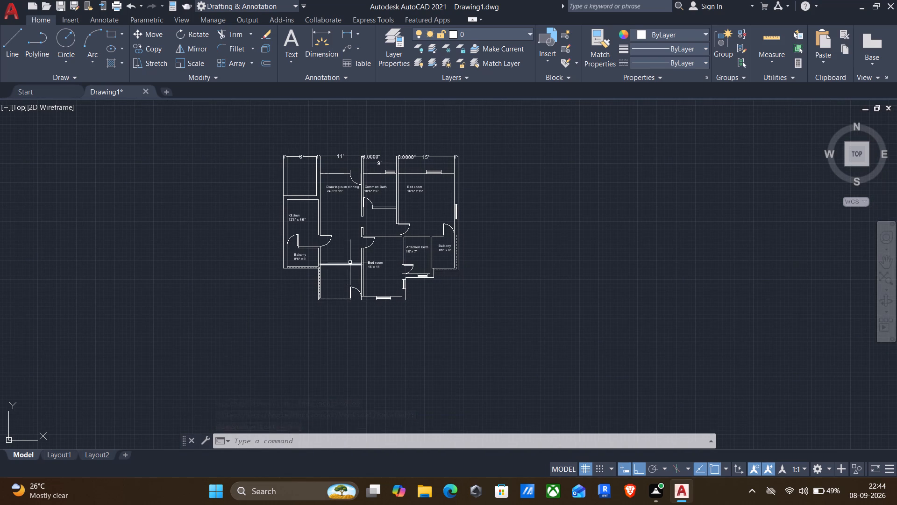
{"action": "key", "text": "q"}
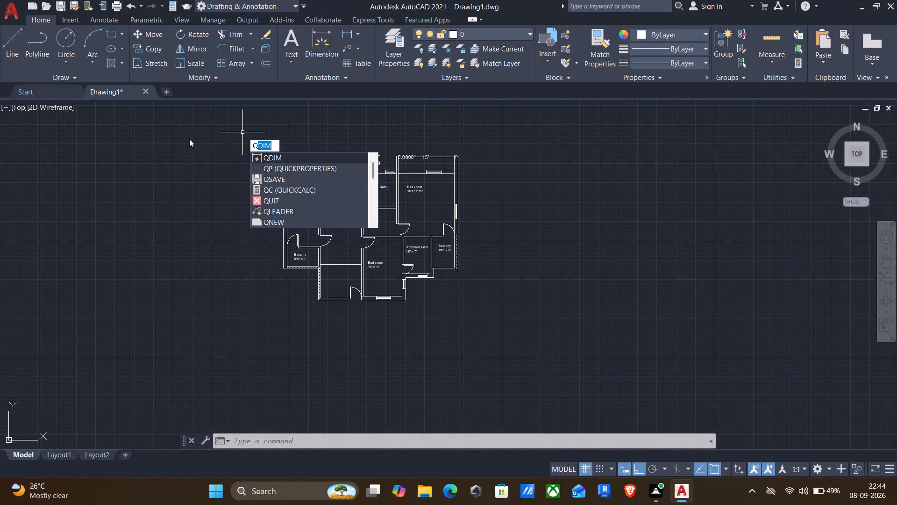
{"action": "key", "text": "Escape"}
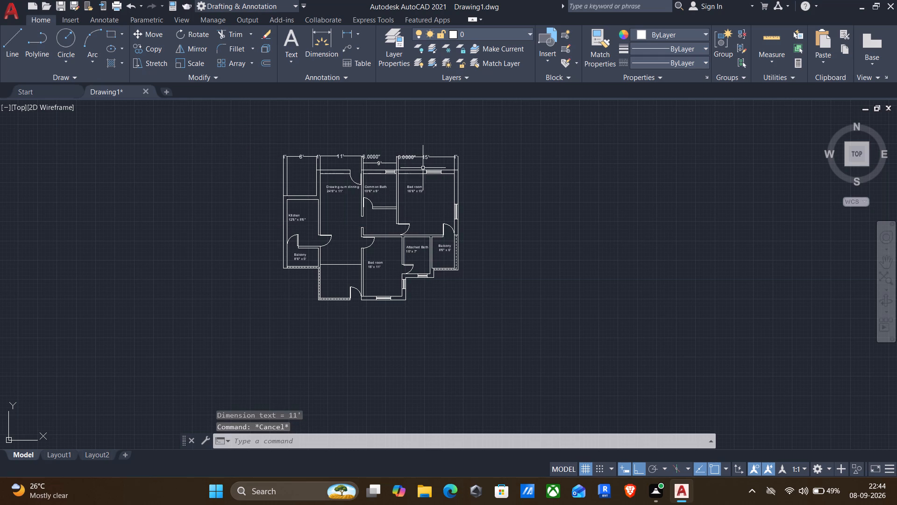
Erase all the remaining dimensions along the north side of the floor plan.
{"action": "scroll", "coordinate": [423, 168], "scroll_direction": "up", "scroll_amount": 2}
{"action": "scroll", "coordinate": [426, 164], "scroll_direction": "down", "scroll_amount": 1}
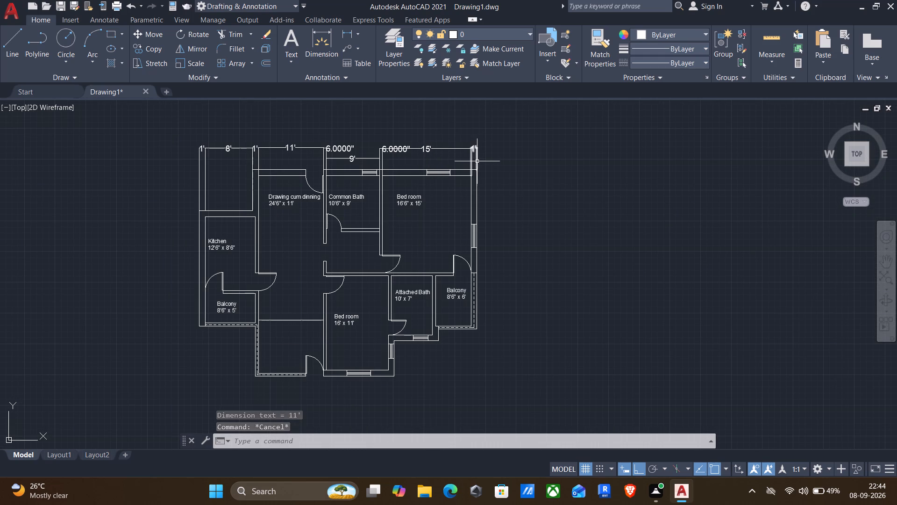
{"action": "left_click", "coordinate": [453, 158]}
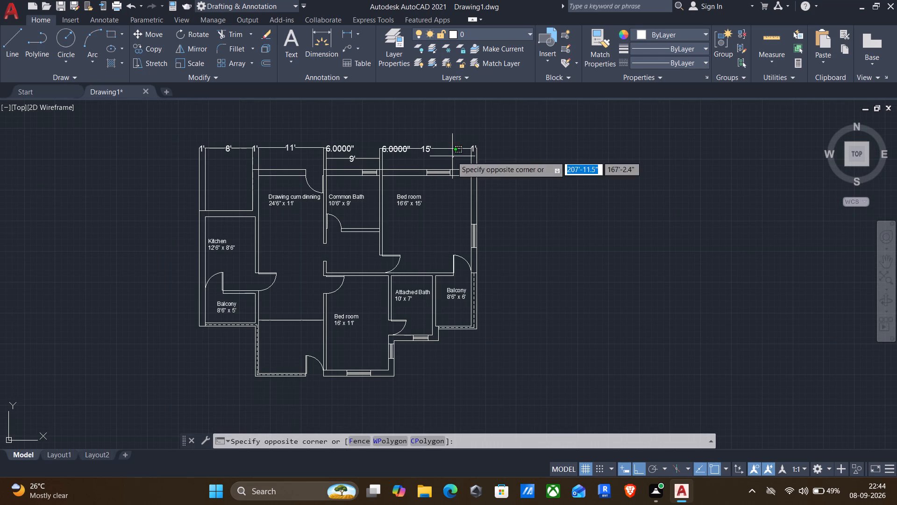
{"action": "left_click", "coordinate": [108, 116]}
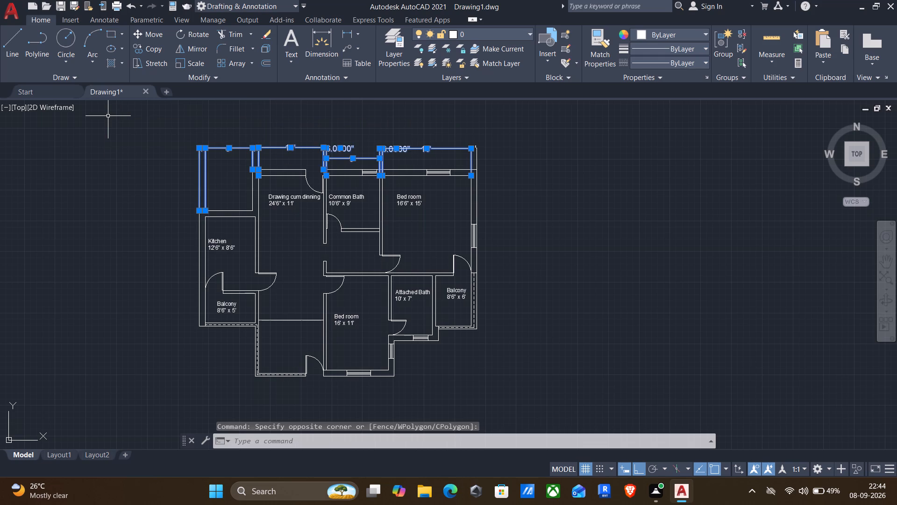
{"action": "key", "text": "Delete"}
{"action": "left_click", "coordinate": [495, 161]}
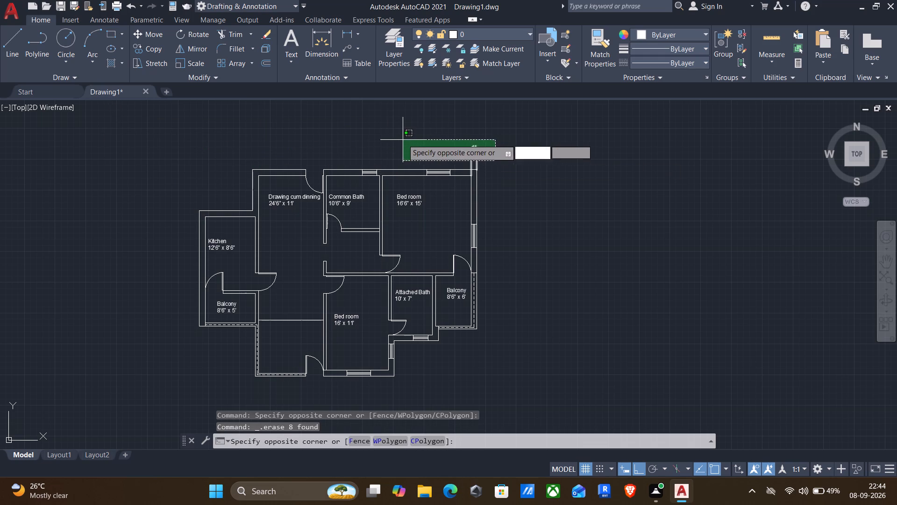
{"action": "left_click", "coordinate": [396, 134]}
{"action": "key", "text": "Delete"}
Copy the entire floor plan about 152' horizontally to the east, using its northeast corner as the base point.
{"action": "scroll", "coordinate": [192, 188], "scroll_direction": "down", "scroll_amount": 1}
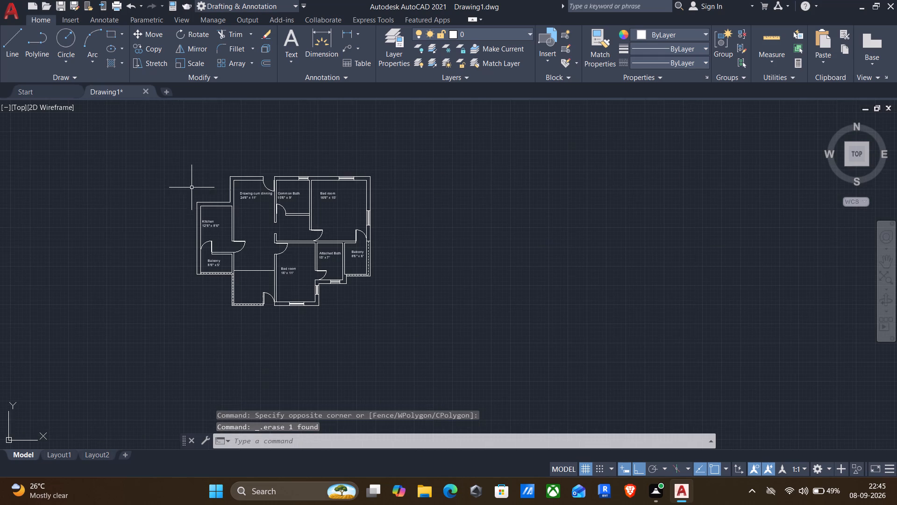
{"action": "left_click", "coordinate": [166, 156]}
{"action": "left_click", "coordinate": [442, 341]}
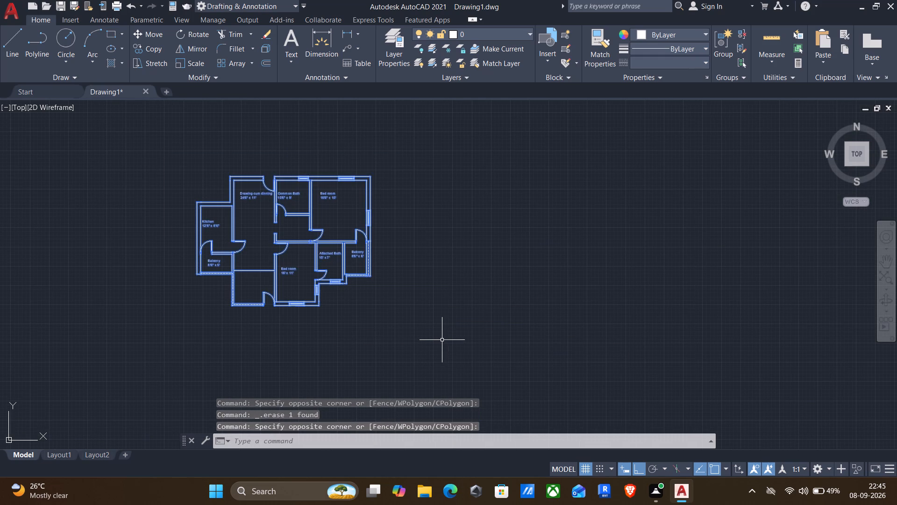
{"action": "type", "text": "cp"}
{"action": "key", "text": "Return"}
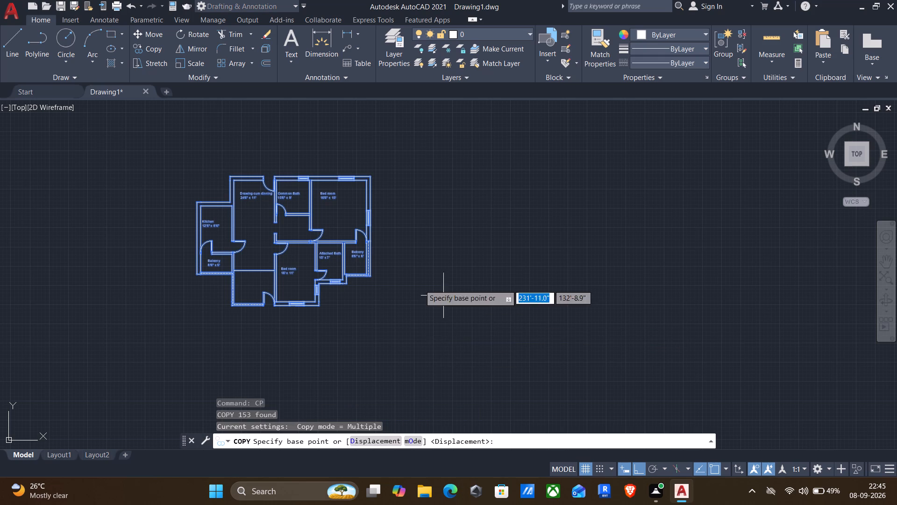
{"action": "left_click", "coordinate": [374, 174]}
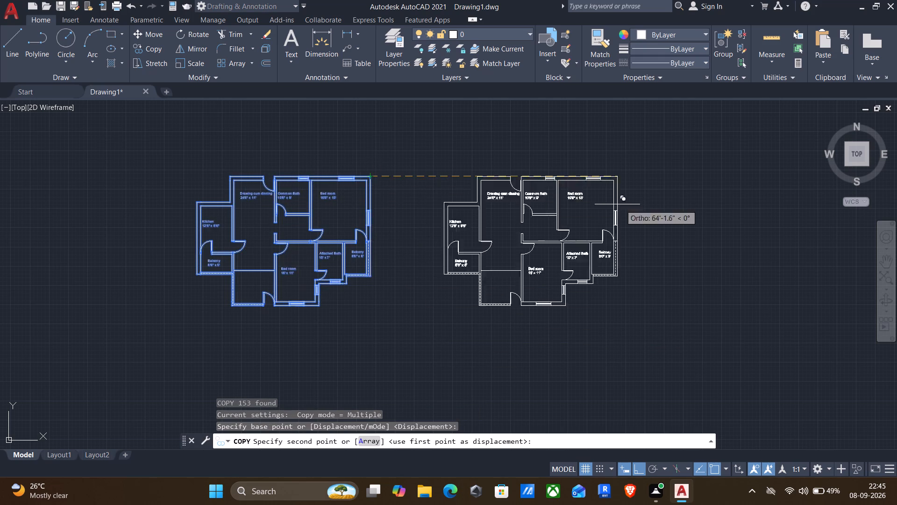
{"action": "scroll", "coordinate": [719, 216], "scroll_direction": "down", "scroll_amount": 2}
{"action": "middle_click_drag", "start_coordinate": [713, 220], "coordinate": [436, 296]}
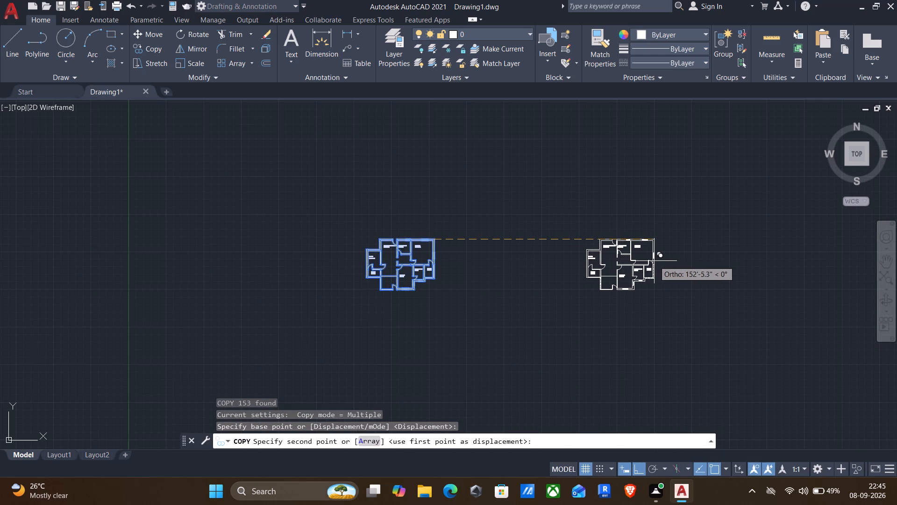
{"action": "left_click", "coordinate": [654, 261]}
{"action": "key", "text": "Escape"}
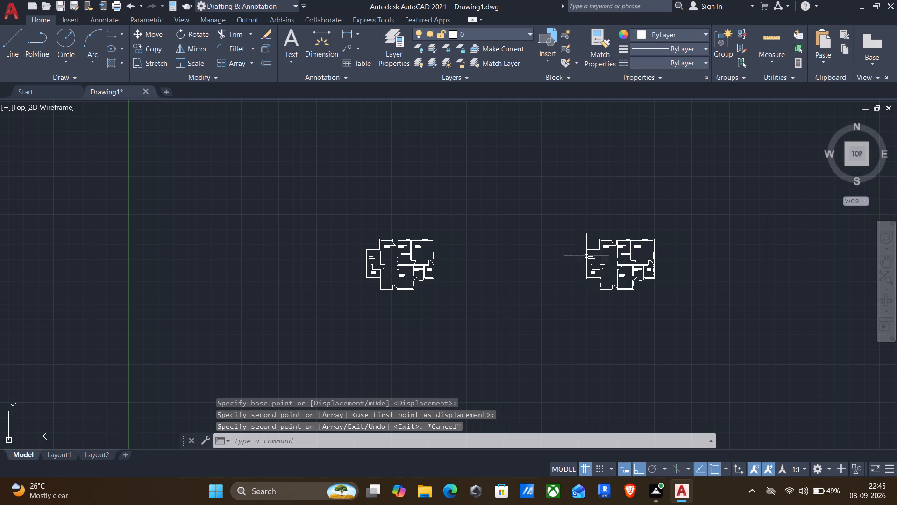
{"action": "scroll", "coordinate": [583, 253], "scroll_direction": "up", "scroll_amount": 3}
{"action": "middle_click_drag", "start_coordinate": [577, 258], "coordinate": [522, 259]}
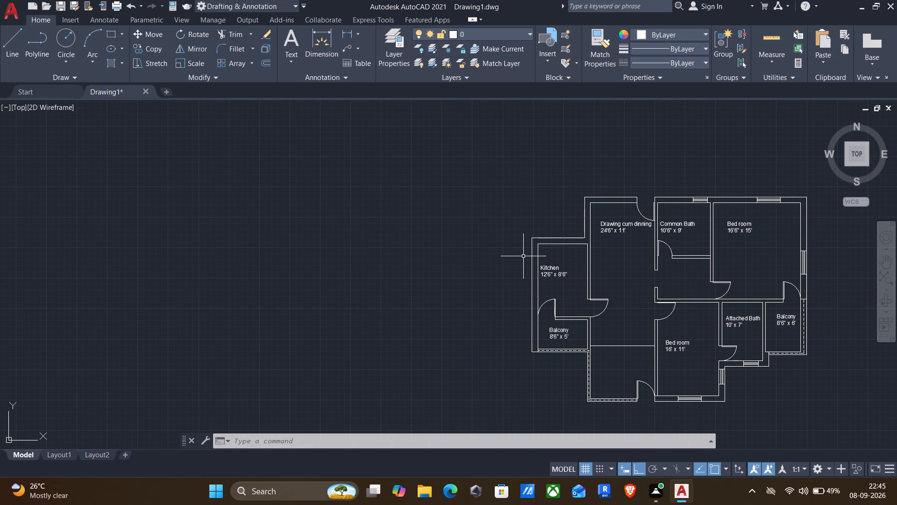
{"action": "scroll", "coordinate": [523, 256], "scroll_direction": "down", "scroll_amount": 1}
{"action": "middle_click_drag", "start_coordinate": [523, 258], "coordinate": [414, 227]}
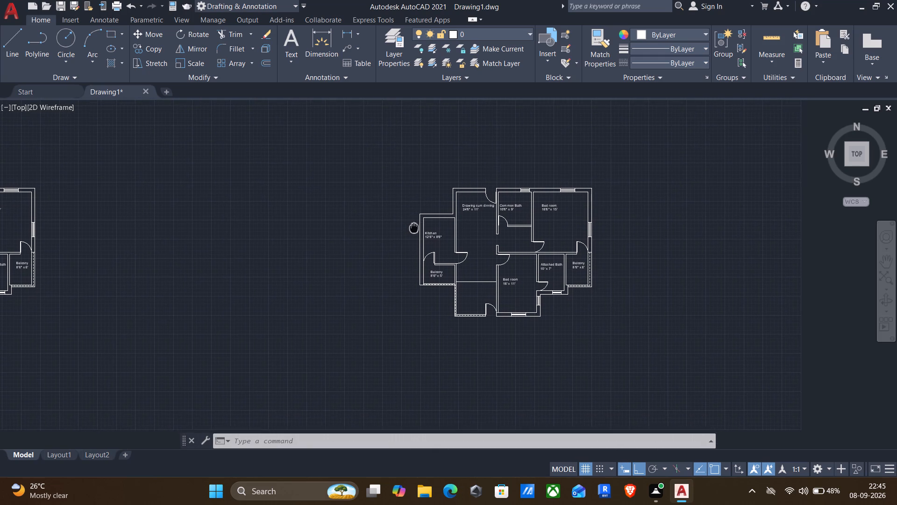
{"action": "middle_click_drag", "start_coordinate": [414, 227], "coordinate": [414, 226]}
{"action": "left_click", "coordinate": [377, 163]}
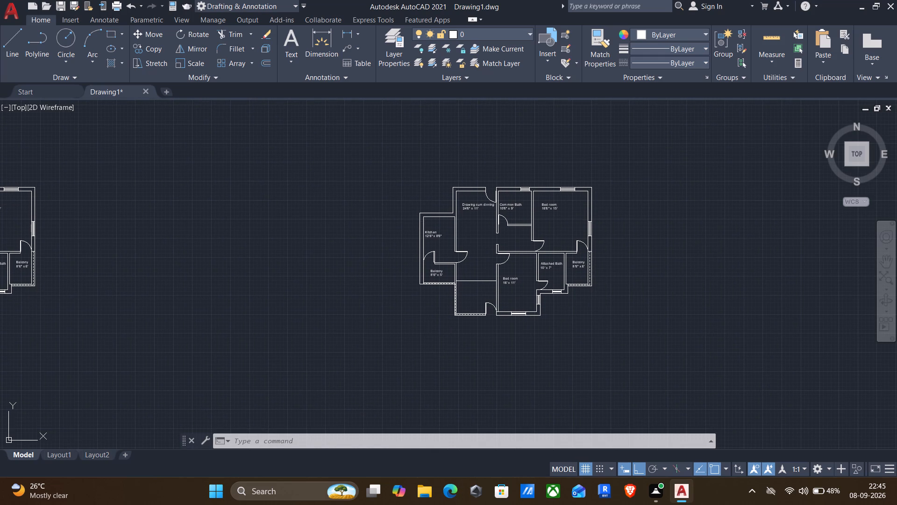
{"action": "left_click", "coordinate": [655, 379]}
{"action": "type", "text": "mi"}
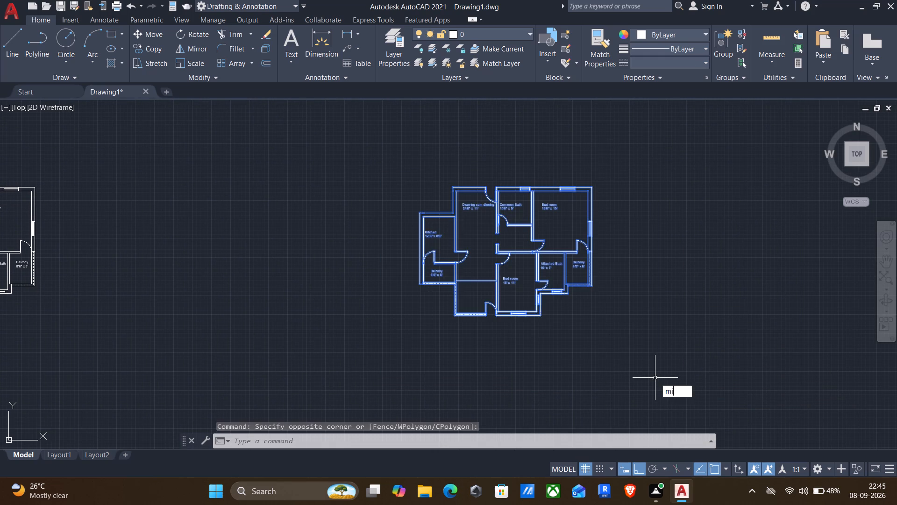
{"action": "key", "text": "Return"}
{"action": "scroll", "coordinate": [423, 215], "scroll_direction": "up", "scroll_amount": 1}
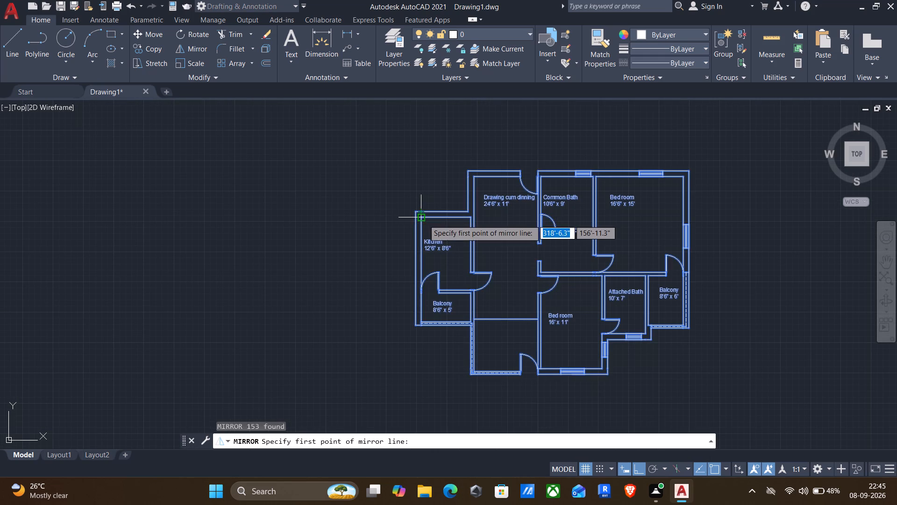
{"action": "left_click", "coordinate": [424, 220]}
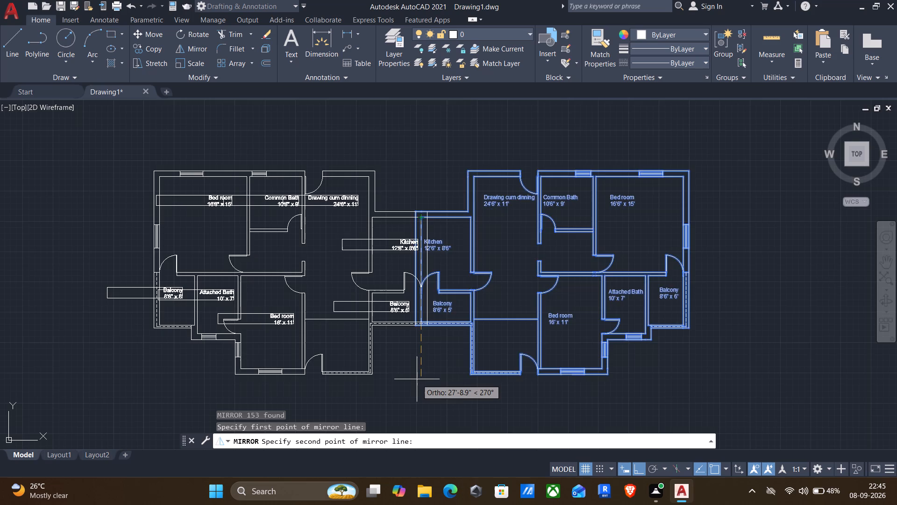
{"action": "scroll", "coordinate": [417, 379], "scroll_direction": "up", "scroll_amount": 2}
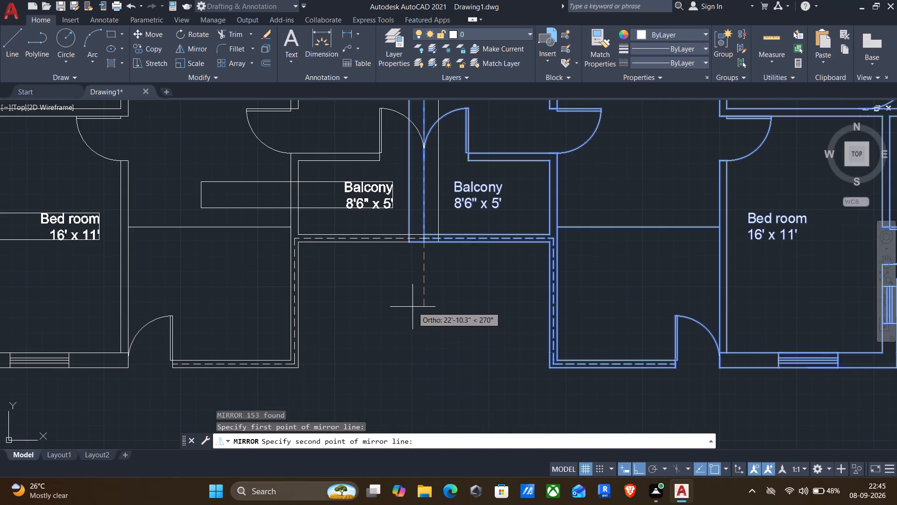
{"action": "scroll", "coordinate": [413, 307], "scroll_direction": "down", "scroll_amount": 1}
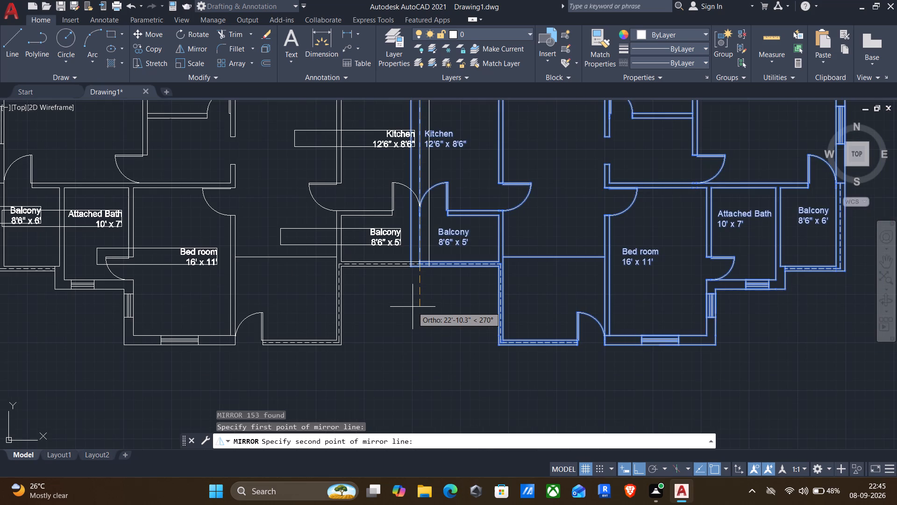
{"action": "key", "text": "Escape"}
Mirror the entire eastern floor plan copy about the Kitchen's west outer wall line, keeping the source objects.
{"action": "middle_click_drag", "start_coordinate": [402, 196], "coordinate": [379, 225]}
{"action": "scroll", "coordinate": [390, 211], "scroll_direction": "down", "scroll_amount": 1}
{"action": "middle_click", "coordinate": [373, 232]}
{"action": "middle_click", "coordinate": [369, 239]}
{"action": "type", "text": "mi"}
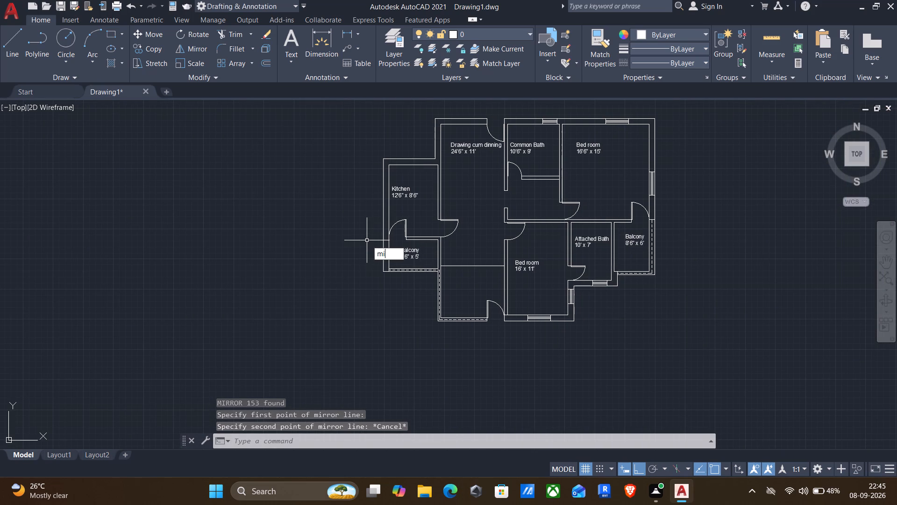
{"action": "key", "text": "Return"}
{"action": "middle_click_drag", "start_coordinate": [338, 133], "coordinate": [306, 202]}
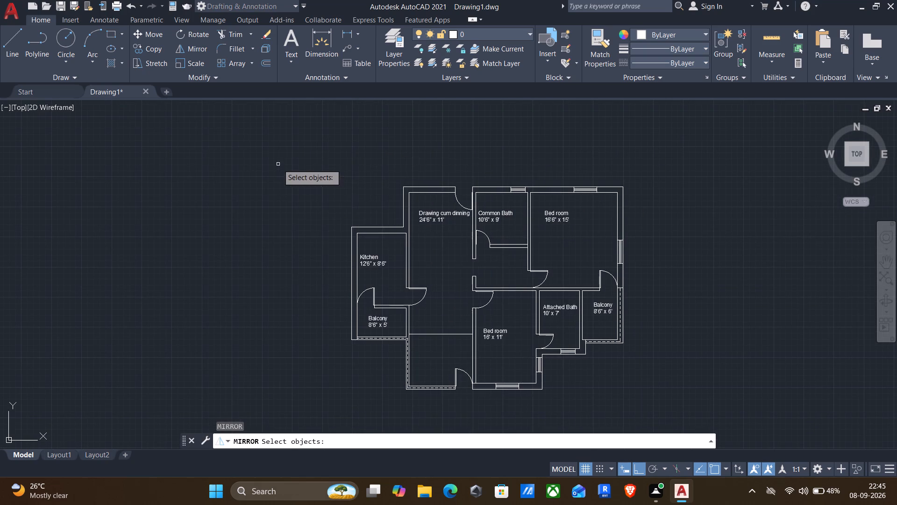
{"action": "left_click", "coordinate": [278, 164]}
{"action": "left_click", "coordinate": [649, 401]}
{"action": "key", "text": "Return"}
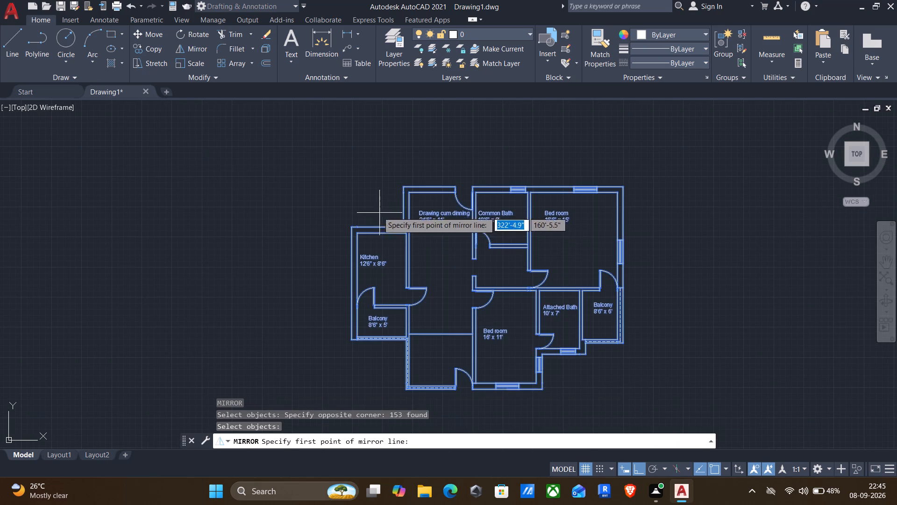
{"action": "left_click_drag", "start_coordinate": [350, 226], "coordinate": [353, 239]}
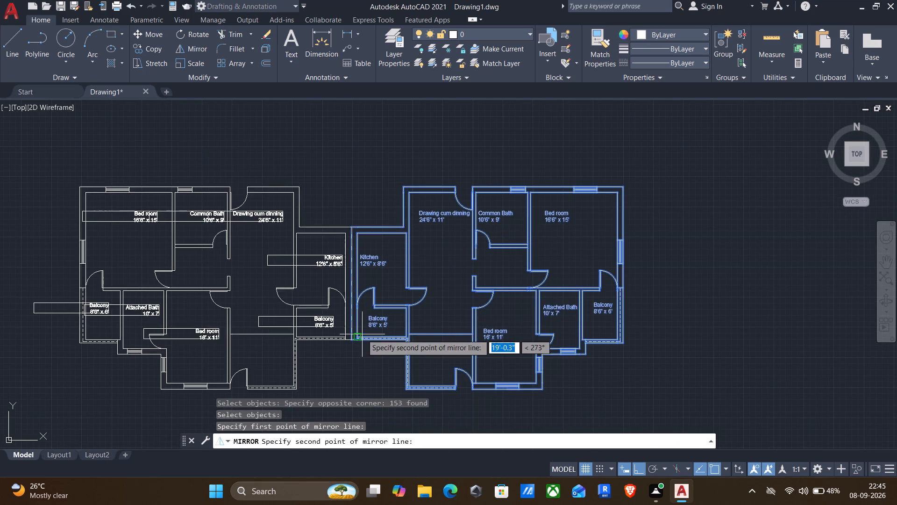
{"action": "left_click", "coordinate": [346, 363]}
{"action": "key", "text": "Return"}
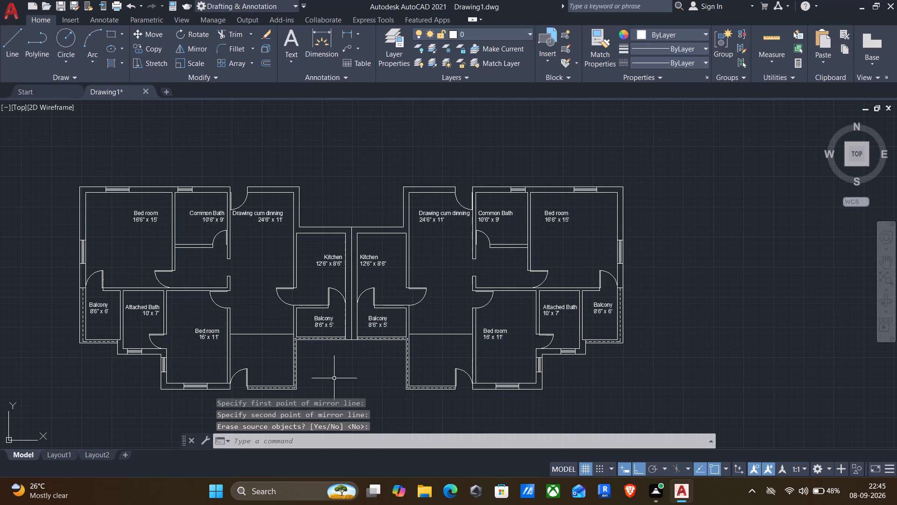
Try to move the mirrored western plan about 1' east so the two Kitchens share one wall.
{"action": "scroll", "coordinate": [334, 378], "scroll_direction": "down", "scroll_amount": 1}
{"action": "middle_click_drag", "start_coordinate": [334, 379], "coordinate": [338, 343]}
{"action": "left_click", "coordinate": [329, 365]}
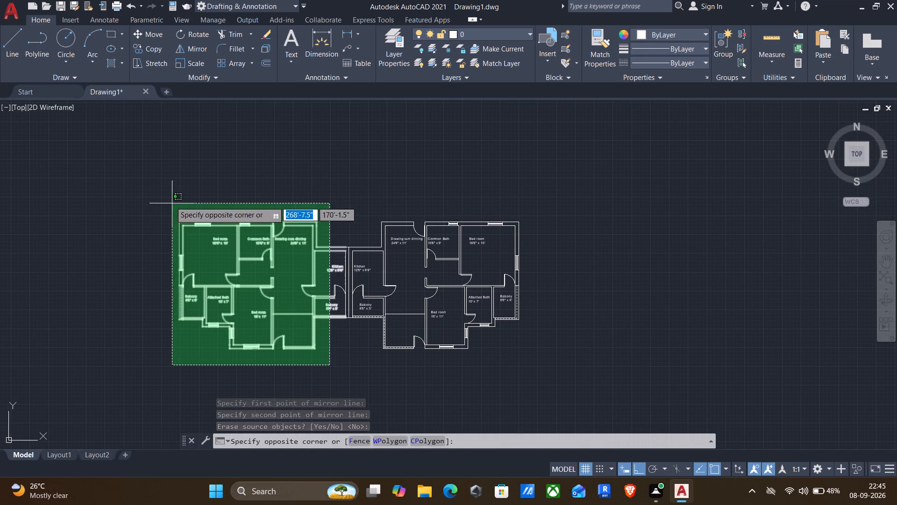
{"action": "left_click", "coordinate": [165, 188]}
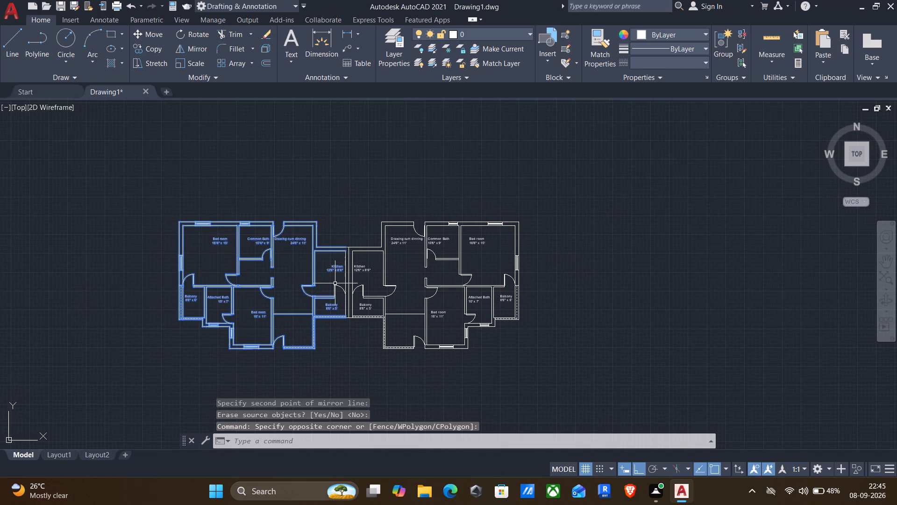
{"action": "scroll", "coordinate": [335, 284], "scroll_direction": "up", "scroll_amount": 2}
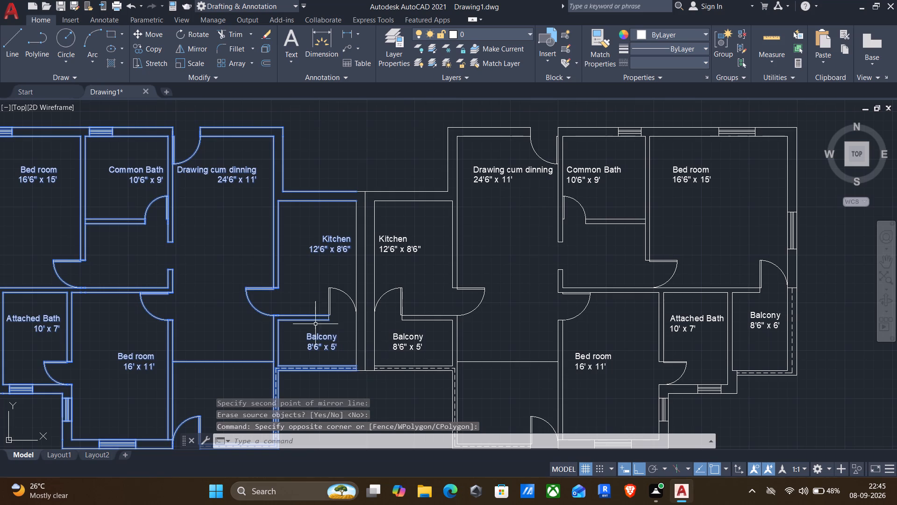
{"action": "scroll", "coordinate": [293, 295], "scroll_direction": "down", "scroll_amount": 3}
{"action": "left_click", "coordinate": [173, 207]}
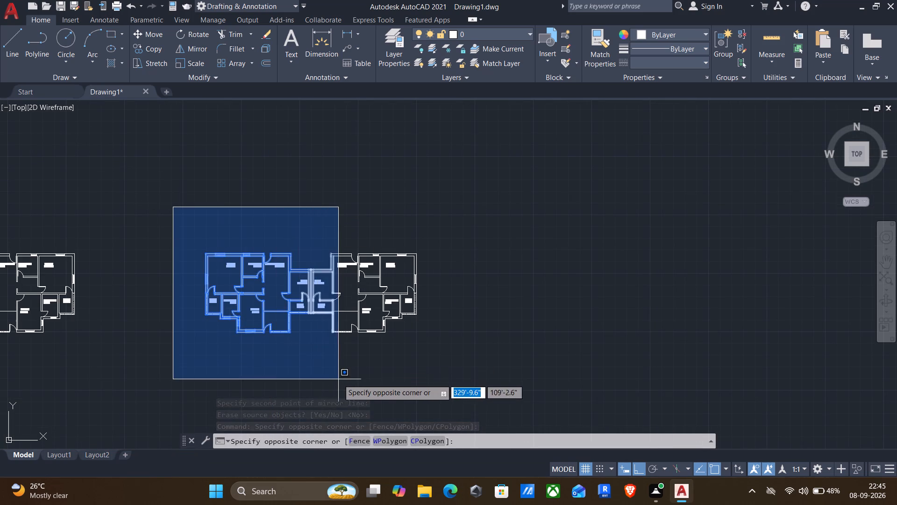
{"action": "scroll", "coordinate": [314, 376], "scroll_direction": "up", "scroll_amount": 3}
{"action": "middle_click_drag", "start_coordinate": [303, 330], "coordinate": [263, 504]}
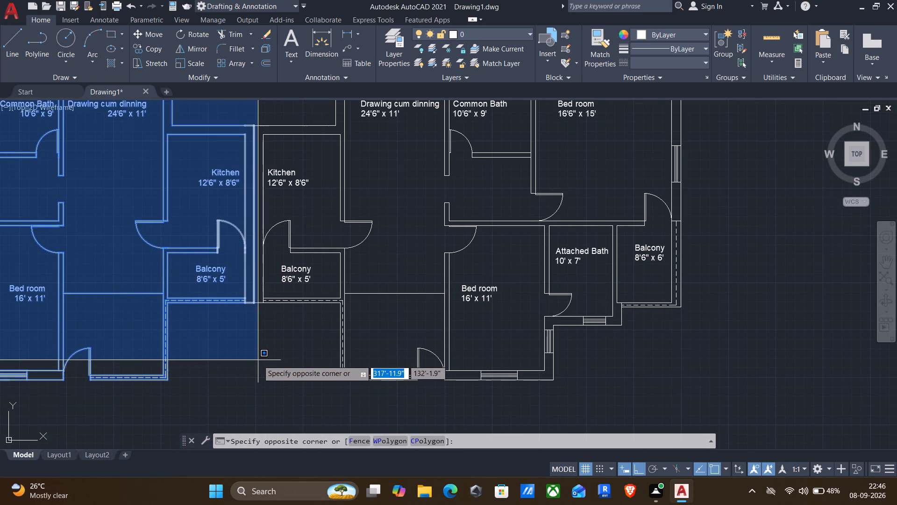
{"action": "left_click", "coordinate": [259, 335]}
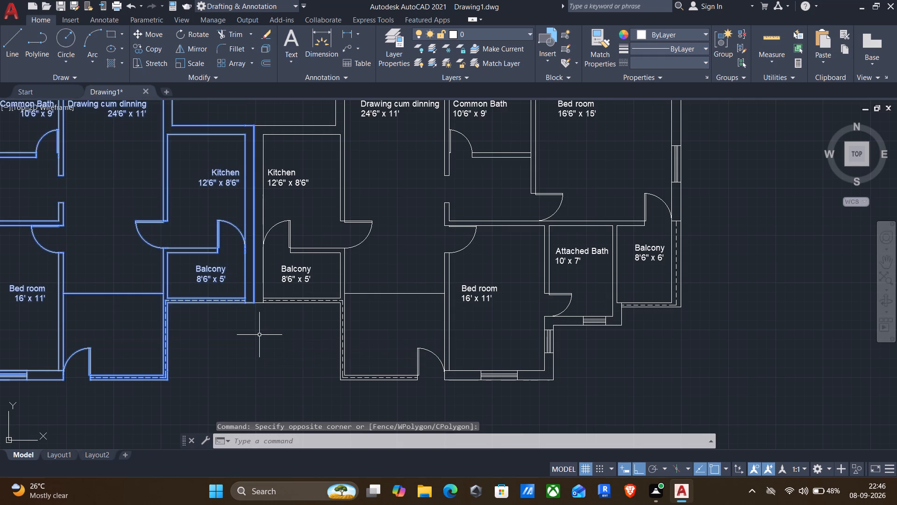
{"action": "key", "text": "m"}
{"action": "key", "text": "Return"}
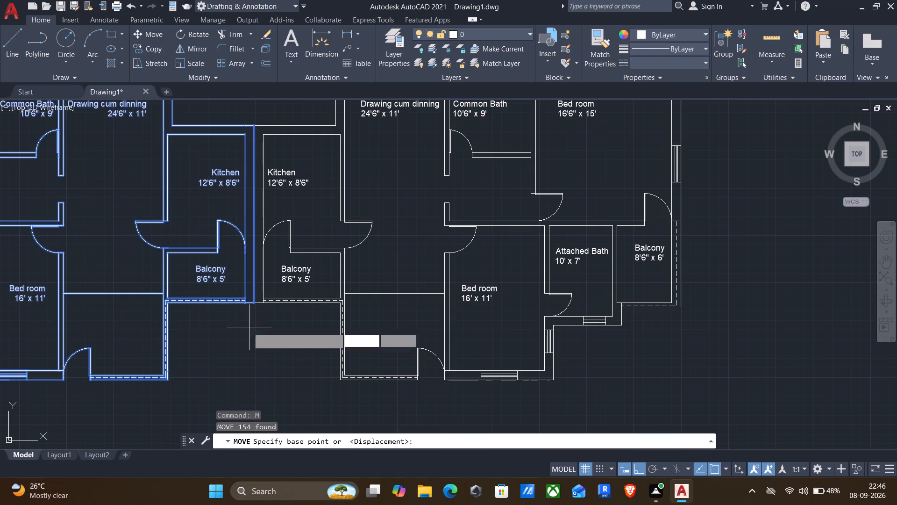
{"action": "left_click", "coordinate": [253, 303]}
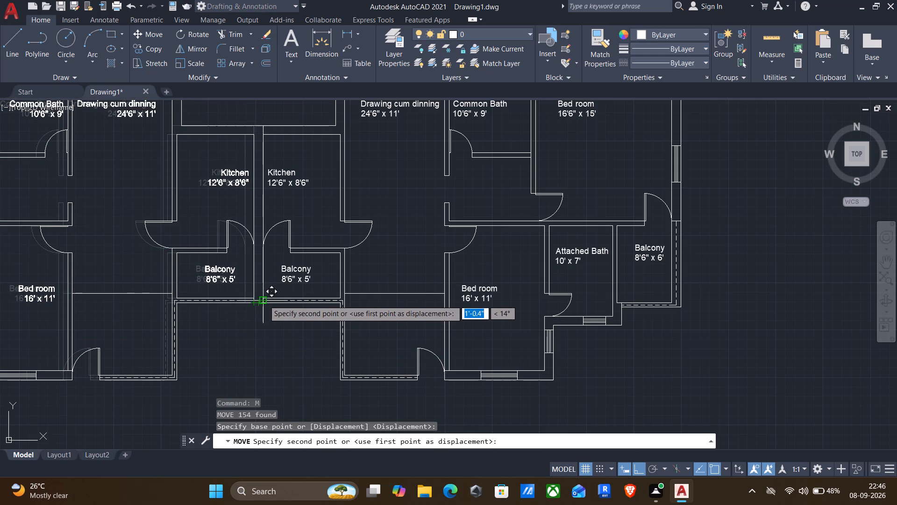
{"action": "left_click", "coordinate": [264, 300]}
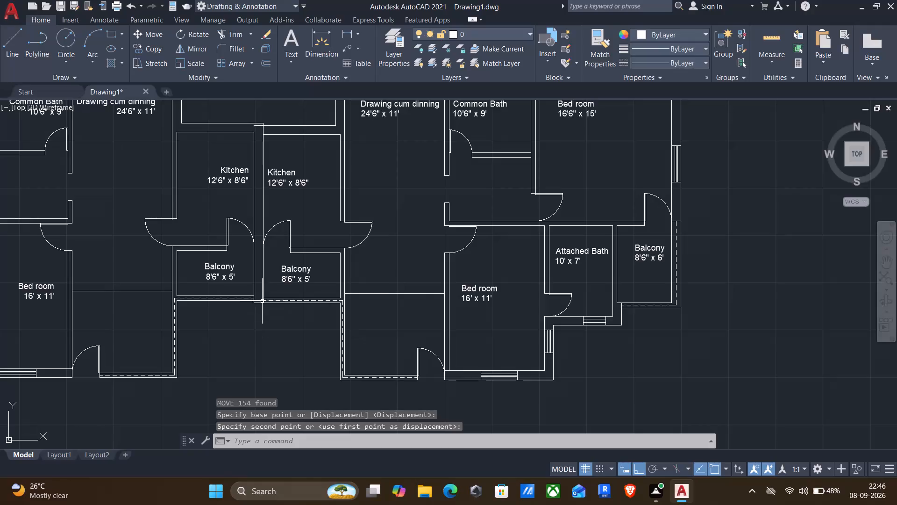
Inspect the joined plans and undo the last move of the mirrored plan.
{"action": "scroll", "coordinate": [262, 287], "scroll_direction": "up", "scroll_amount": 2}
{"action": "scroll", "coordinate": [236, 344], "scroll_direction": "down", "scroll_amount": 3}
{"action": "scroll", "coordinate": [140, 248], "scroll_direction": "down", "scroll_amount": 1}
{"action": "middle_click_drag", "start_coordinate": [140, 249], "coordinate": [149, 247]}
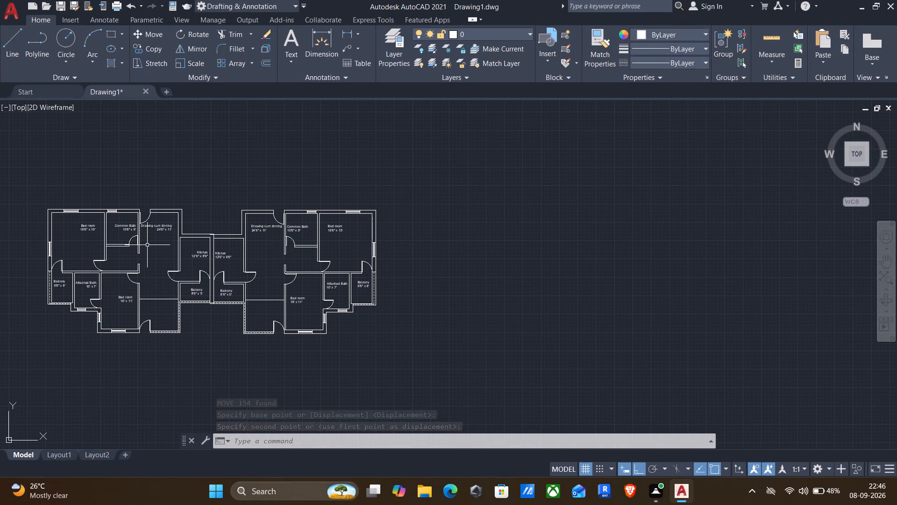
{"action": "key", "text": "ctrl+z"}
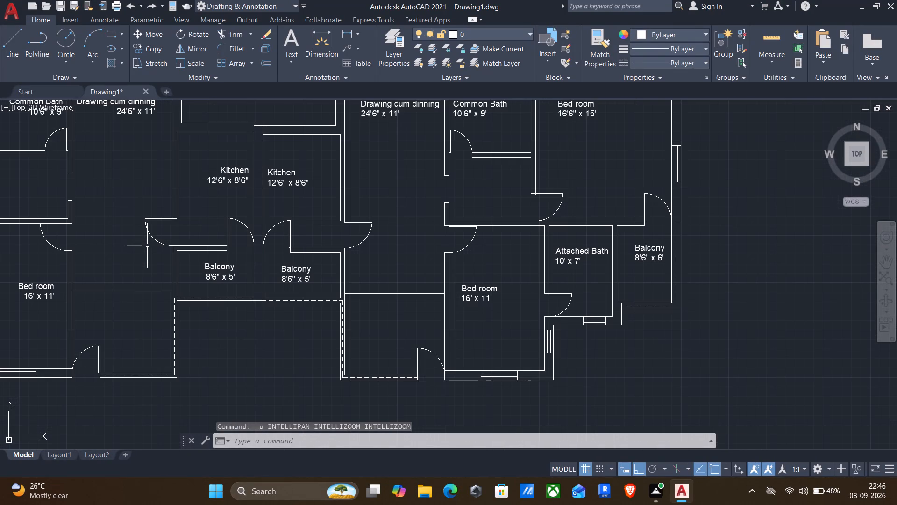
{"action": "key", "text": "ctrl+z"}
Move the mirrored western plan about 1' horizontally east so its outer Kitchen wall overlaps the eastern plan's, forming one shared wall.
{"action": "scroll", "coordinate": [147, 246], "scroll_direction": "down", "scroll_amount": 2}
{"action": "middle_click_drag", "start_coordinate": [215, 209], "coordinate": [286, 179]}
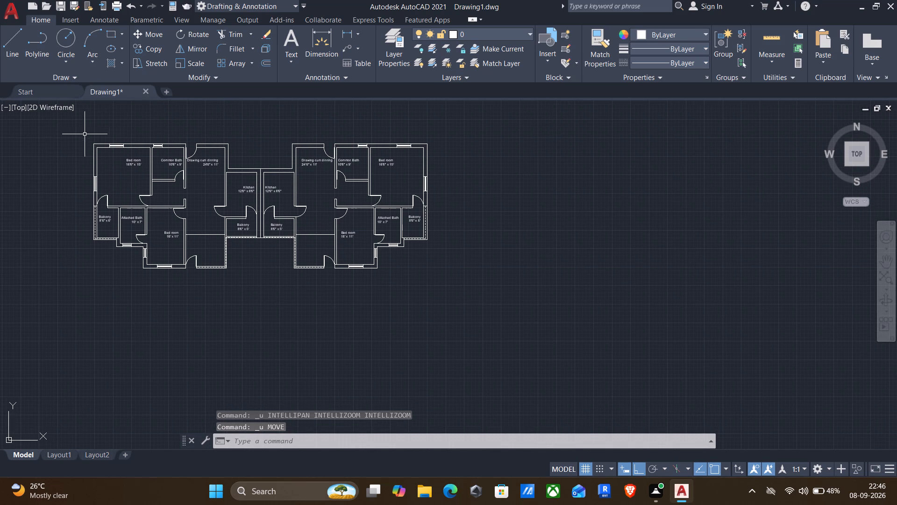
{"action": "left_click", "coordinate": [84, 123]}
{"action": "scroll", "coordinate": [258, 281], "scroll_direction": "up", "scroll_amount": 2}
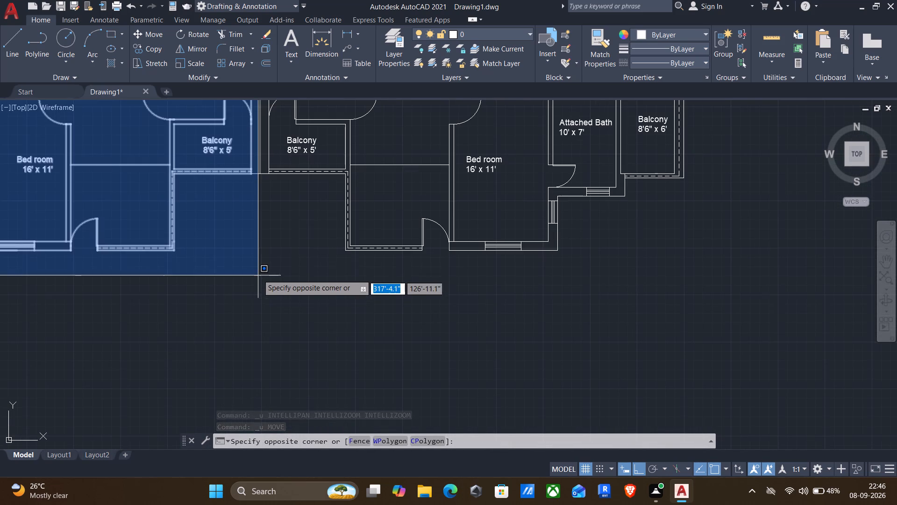
{"action": "middle_click_drag", "start_coordinate": [260, 261], "coordinate": [259, 339]}
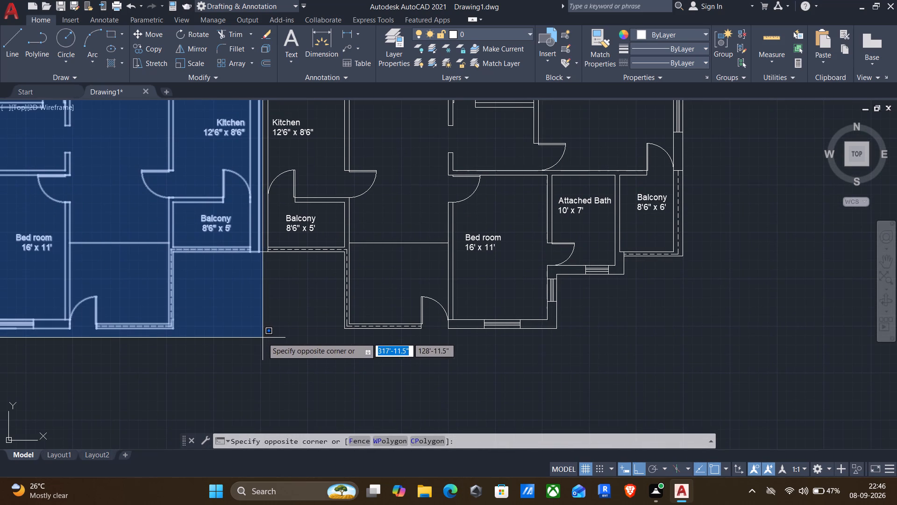
{"action": "left_click", "coordinate": [263, 338]}
{"action": "key", "text": "m"}
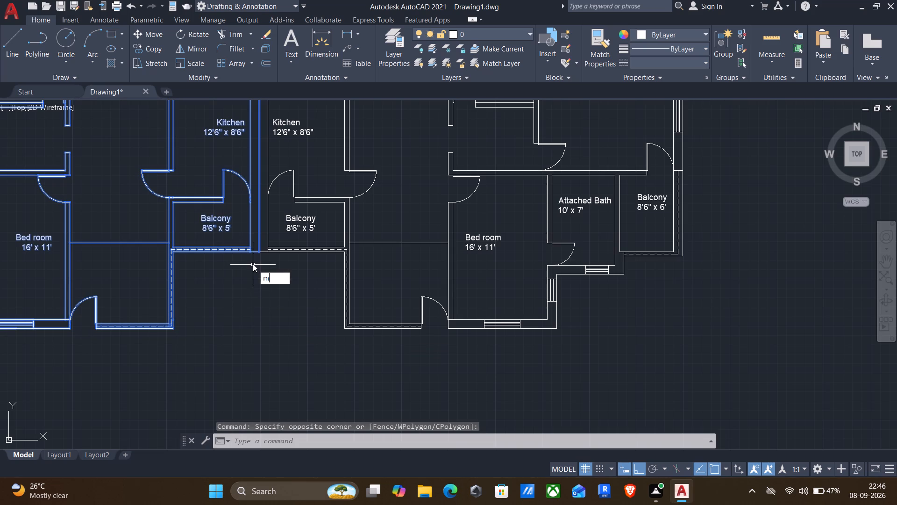
{"action": "key", "text": "Return"}
{"action": "scroll", "coordinate": [257, 248], "scroll_direction": "up", "scroll_amount": 2}
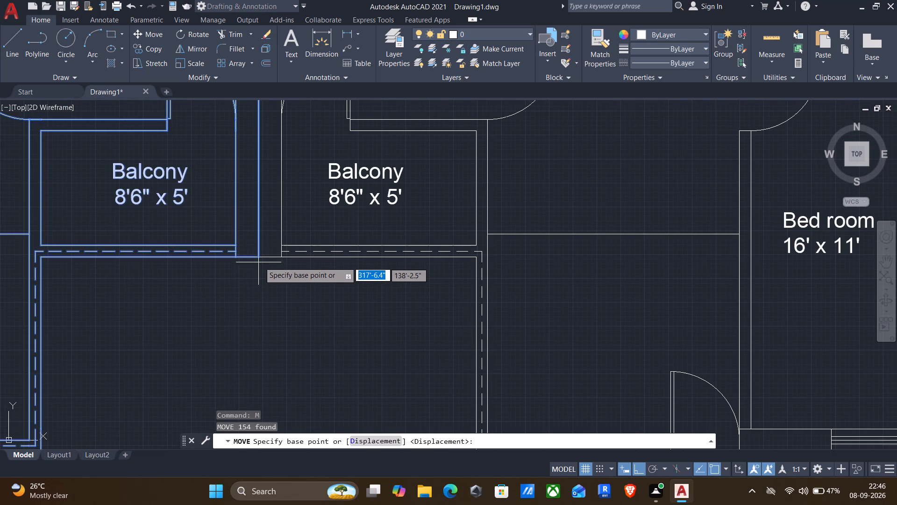
{"action": "left_click", "coordinate": [259, 260]}
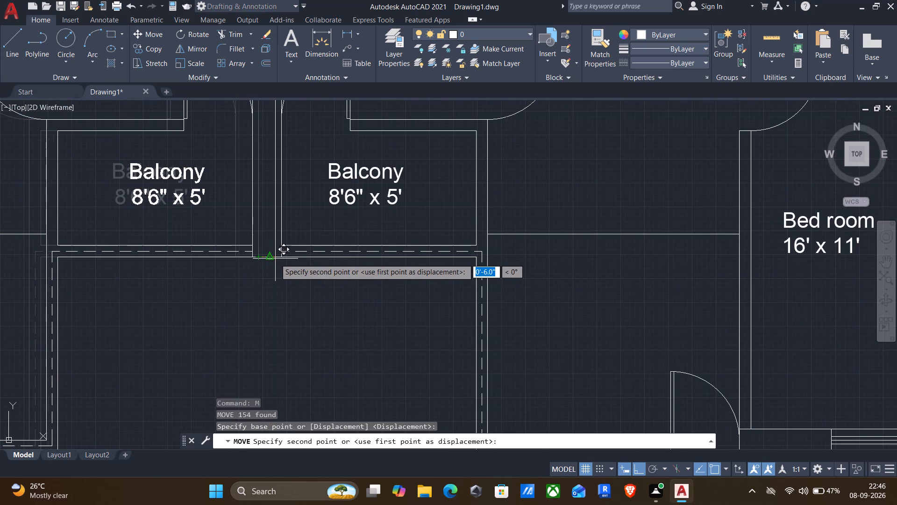
{"action": "scroll", "coordinate": [278, 258], "scroll_direction": "up", "scroll_amount": 3}
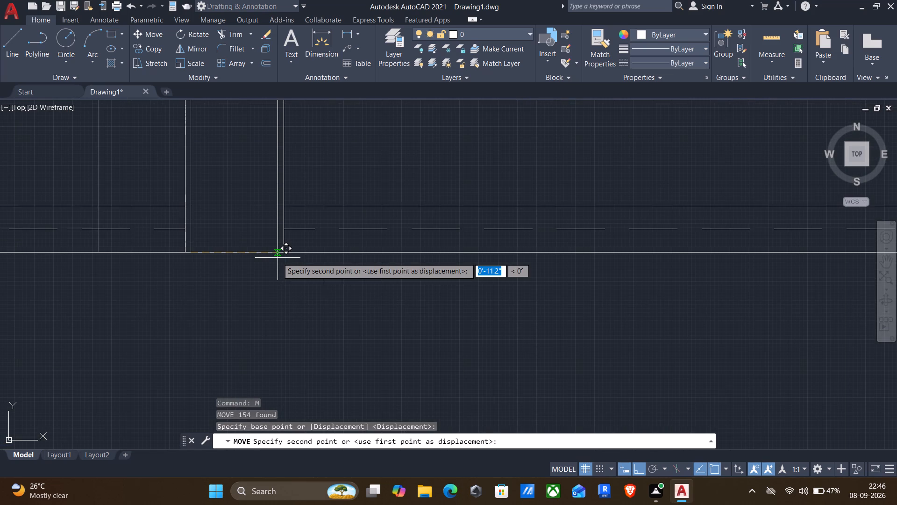
{"action": "left_click", "coordinate": [283, 256]}
{"action": "scroll", "coordinate": [283, 255], "scroll_direction": "down", "scroll_amount": 3}
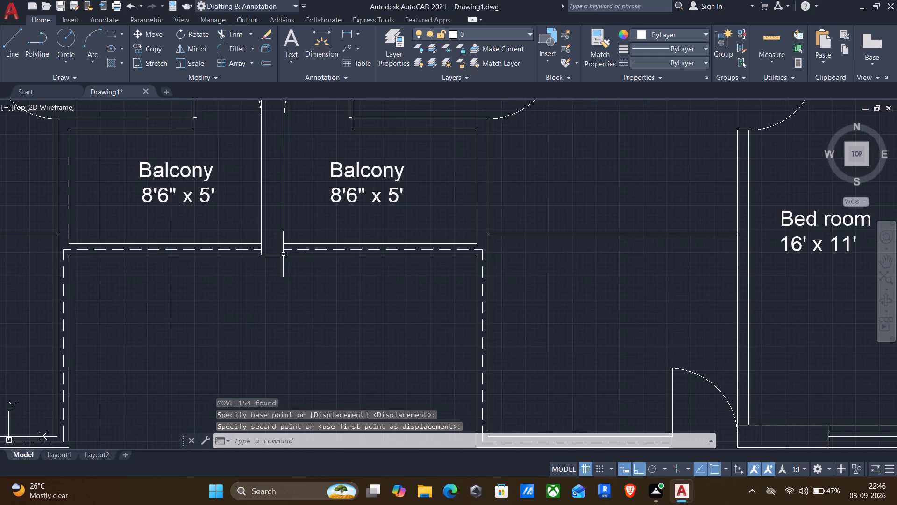
{"action": "scroll", "coordinate": [292, 284], "scroll_direction": "down", "scroll_amount": 3}
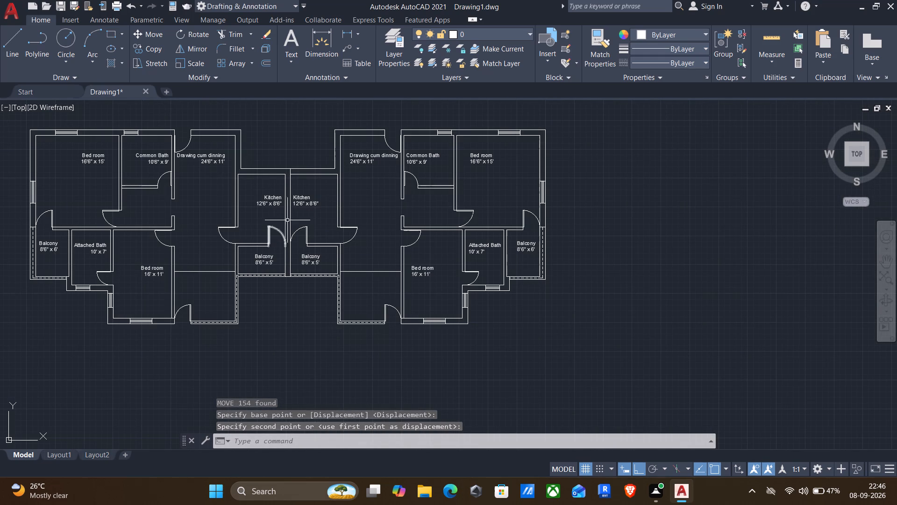
Trim the leftover vertical wall line crossing the north wall where the two Kitchens meet at their shared wall.
{"action": "scroll", "coordinate": [283, 175], "scroll_direction": "up", "scroll_amount": 2}
{"action": "type", "text": "tr"}
{"action": "key", "text": "Return"}
{"action": "scroll", "coordinate": [292, 176], "scroll_direction": "up", "scroll_amount": 2}
{"action": "left_click_drag", "start_coordinate": [292, 176], "coordinate": [298, 174]}
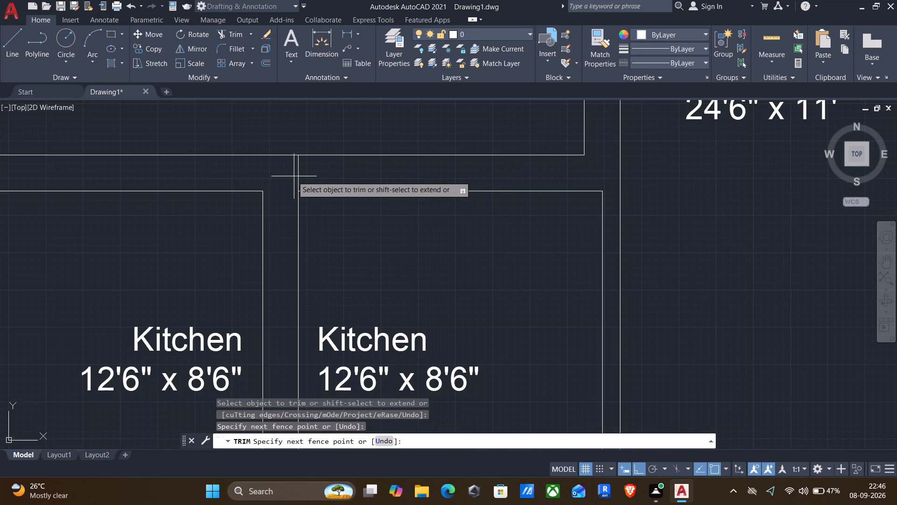
{"action": "left_click_drag", "start_coordinate": [298, 174], "coordinate": [317, 167]}
{"action": "scroll", "coordinate": [318, 167], "scroll_direction": "down", "scroll_amount": 3}
{"action": "scroll", "coordinate": [326, 229], "scroll_direction": "down", "scroll_amount": 2}
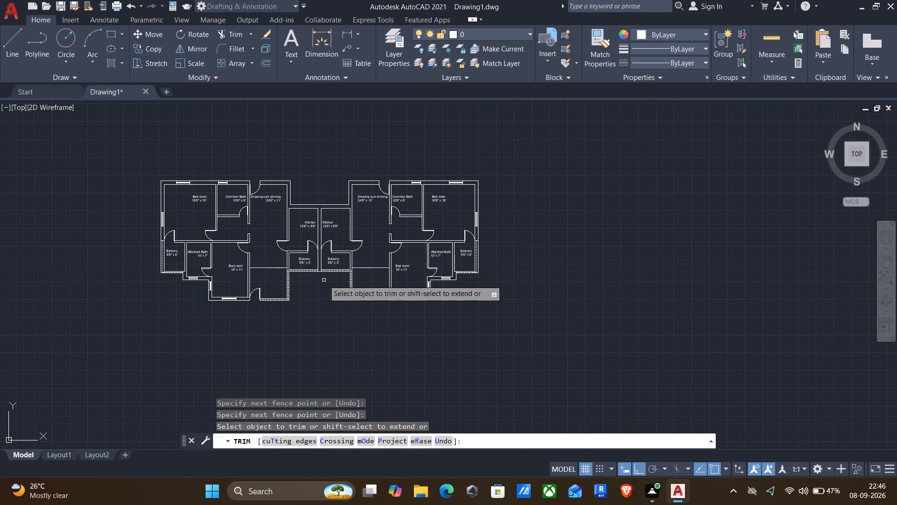
{"action": "key", "text": "Escape"}
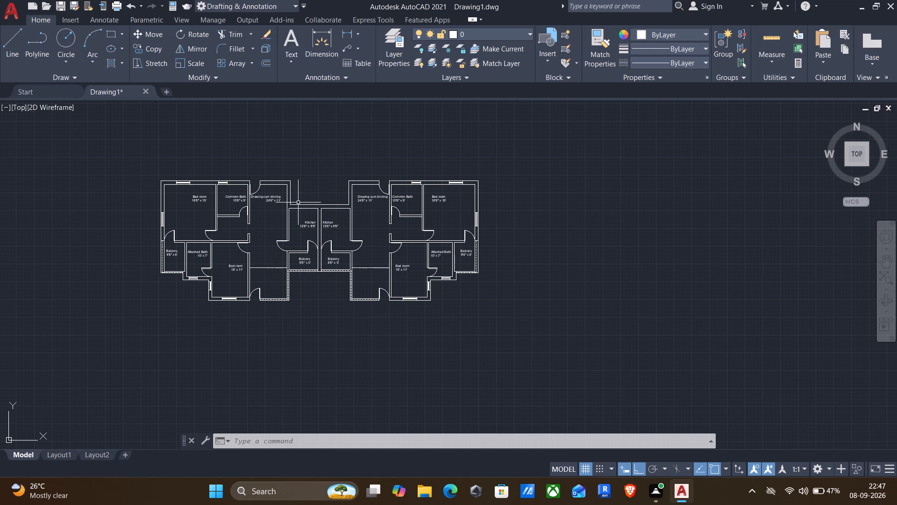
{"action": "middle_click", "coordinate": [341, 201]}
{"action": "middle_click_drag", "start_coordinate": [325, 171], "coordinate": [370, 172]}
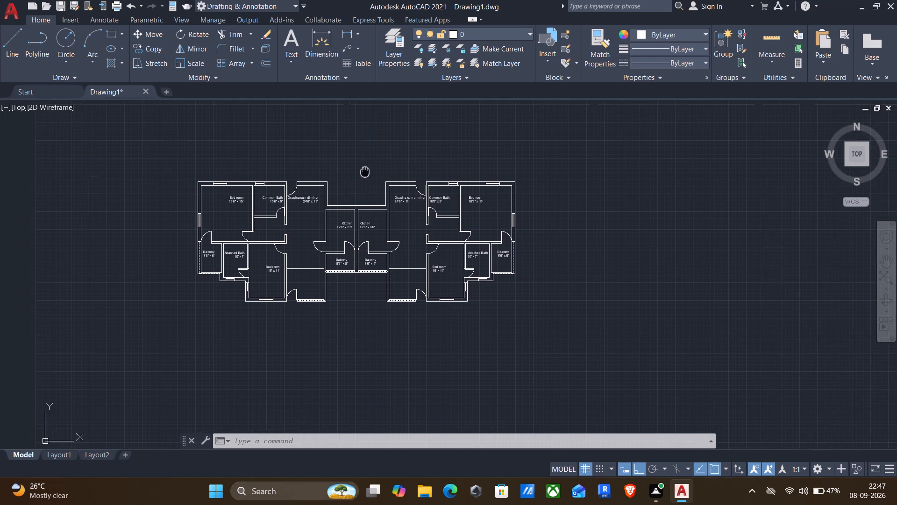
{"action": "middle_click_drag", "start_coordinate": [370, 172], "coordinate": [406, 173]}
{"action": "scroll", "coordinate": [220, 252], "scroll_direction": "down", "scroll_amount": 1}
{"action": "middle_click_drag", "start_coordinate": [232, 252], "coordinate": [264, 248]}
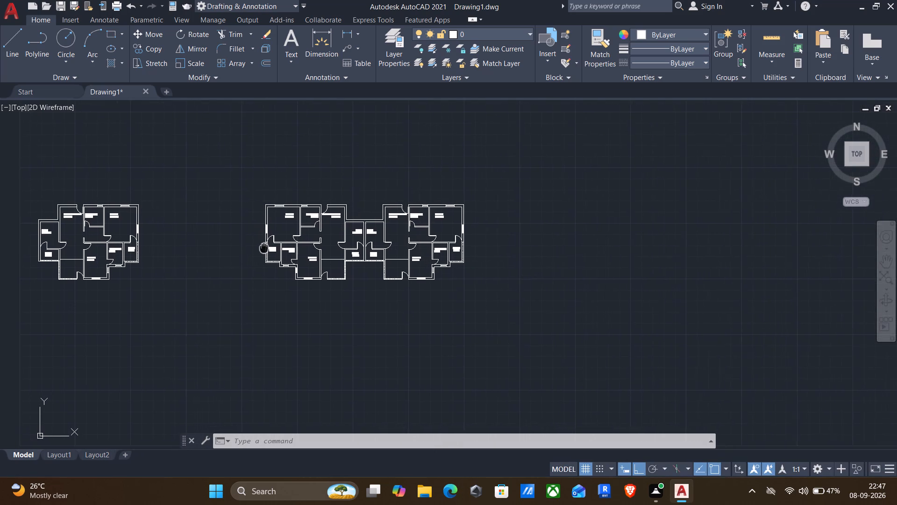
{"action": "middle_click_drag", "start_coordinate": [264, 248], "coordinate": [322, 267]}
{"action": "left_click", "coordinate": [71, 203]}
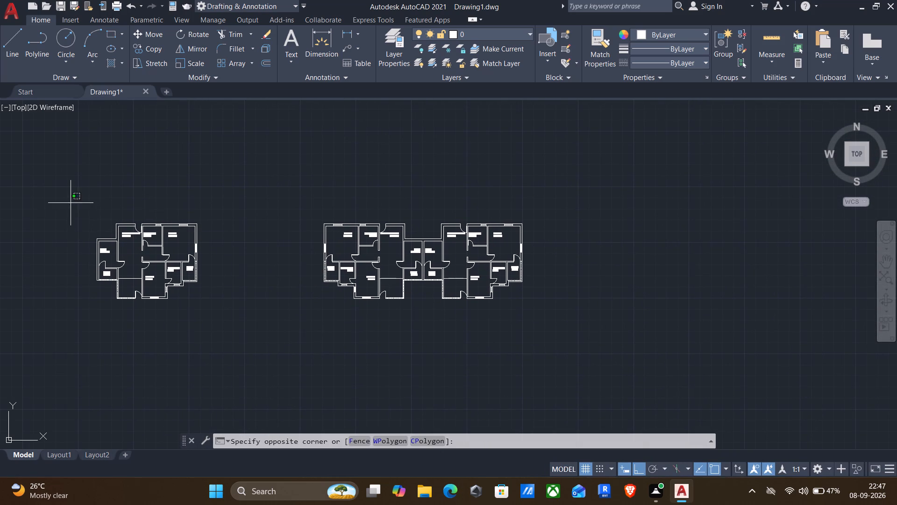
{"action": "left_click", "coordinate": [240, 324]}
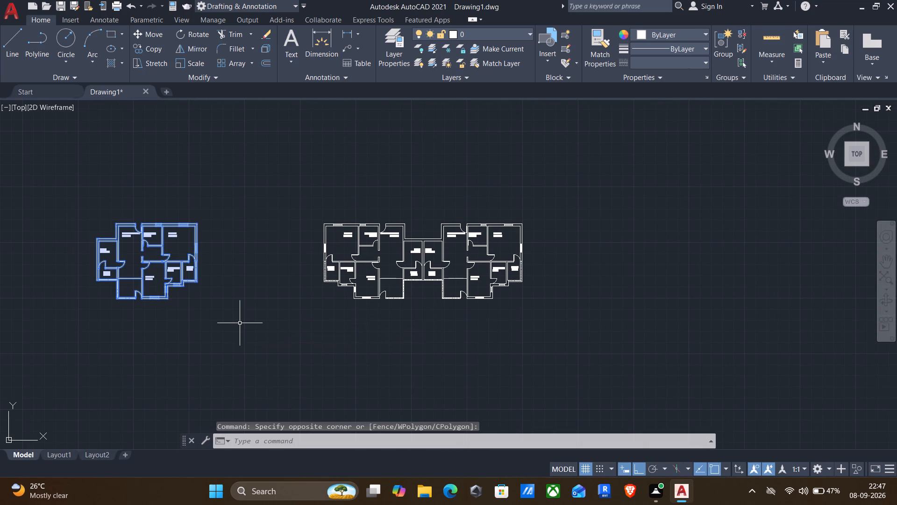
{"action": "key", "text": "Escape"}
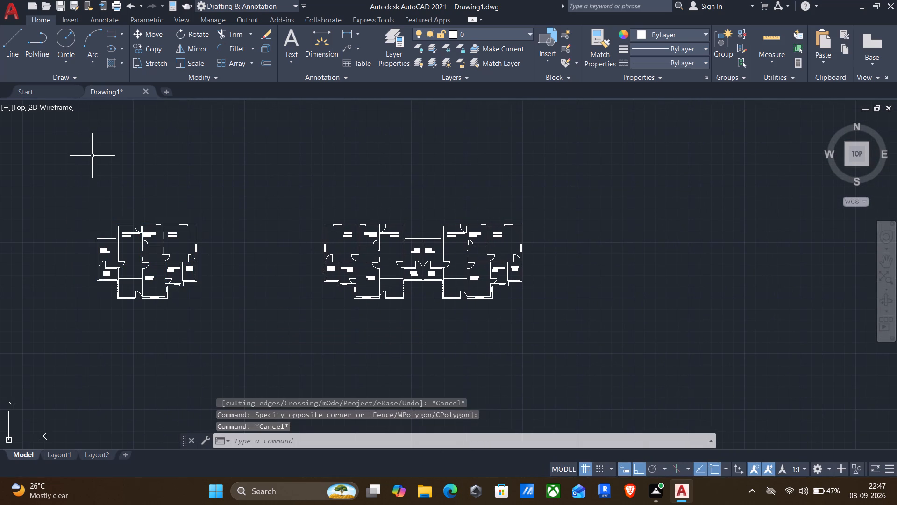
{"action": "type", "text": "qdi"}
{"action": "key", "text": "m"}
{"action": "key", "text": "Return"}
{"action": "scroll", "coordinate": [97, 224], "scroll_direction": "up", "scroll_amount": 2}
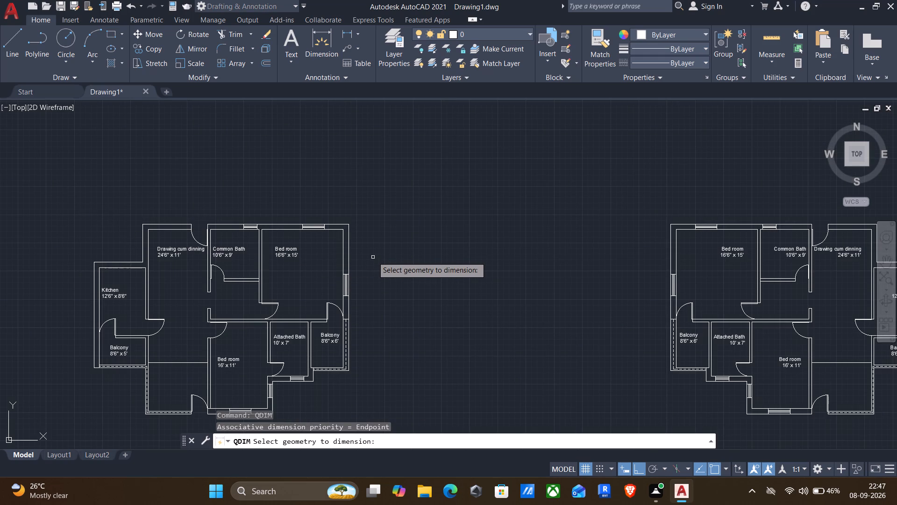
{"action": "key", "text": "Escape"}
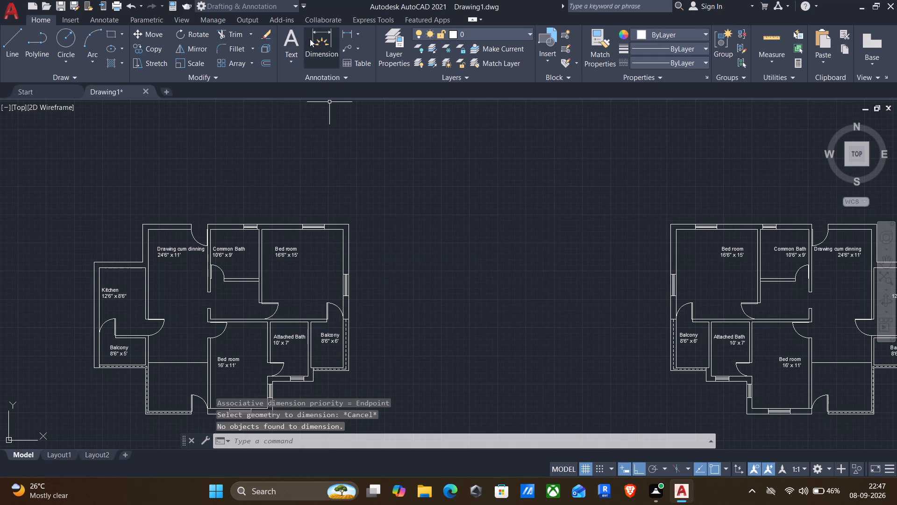
Add linear dimensions above the original single plan's north wall for the northeast Bed room's inner width and the east outer wall's thickness.
{"action": "left_click", "coordinate": [342, 36]}
{"action": "scroll", "coordinate": [315, 179], "scroll_direction": "up", "scroll_amount": 2}
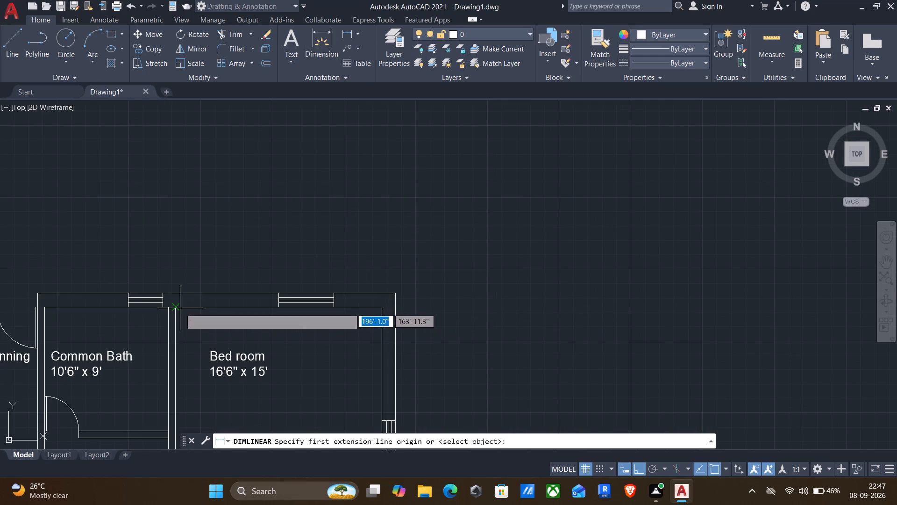
{"action": "left_click", "coordinate": [177, 310]}
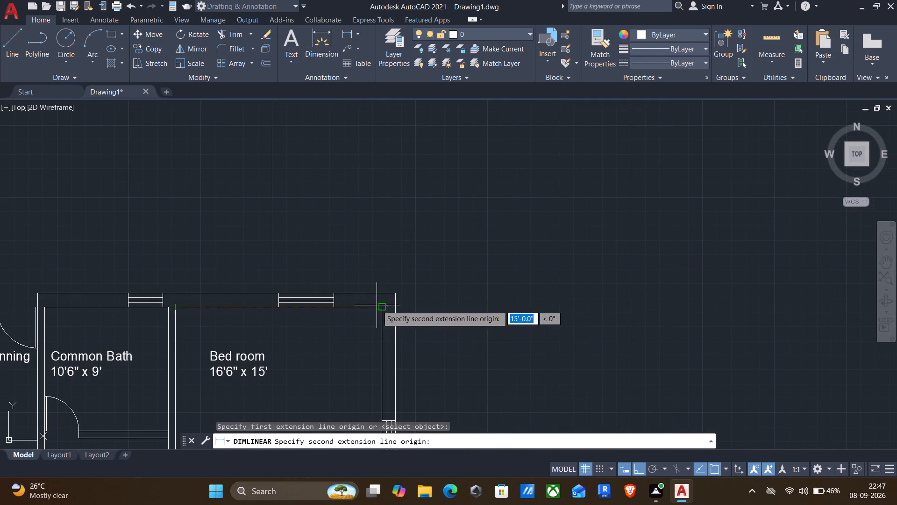
{"action": "left_click", "coordinate": [379, 306]}
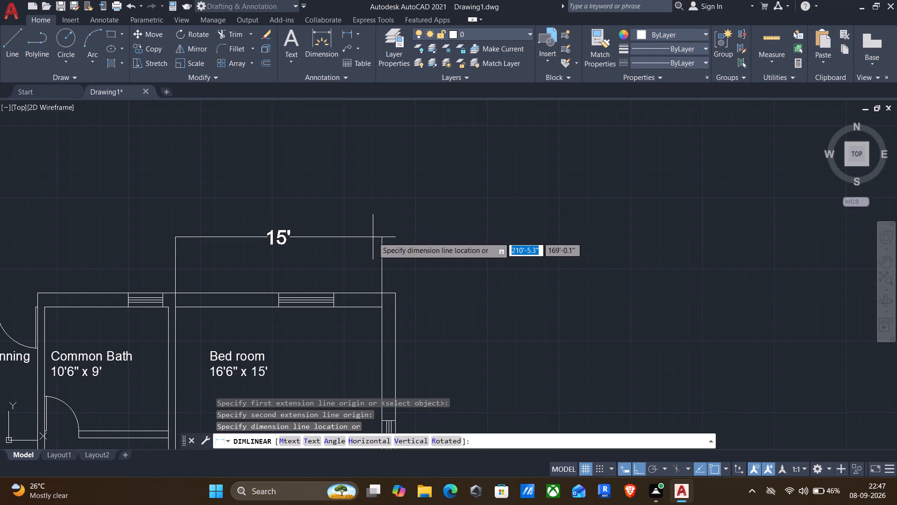
{"action": "left_click", "coordinate": [373, 237]}
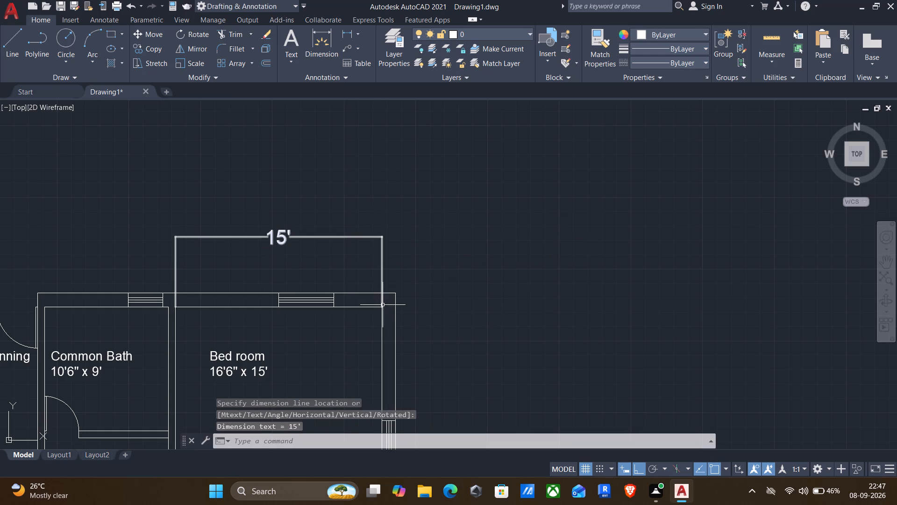
{"action": "key", "text": "Return"}
{"action": "left_click", "coordinate": [379, 306]}
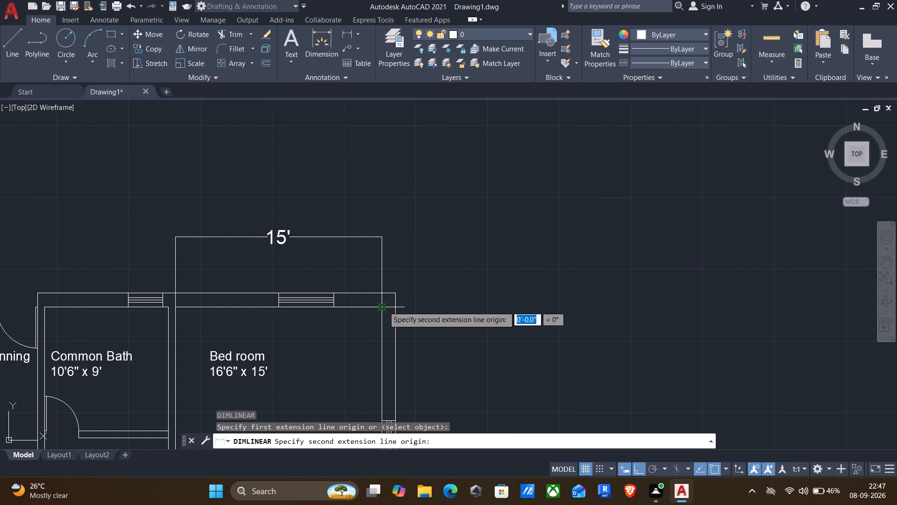
{"action": "left_click", "coordinate": [392, 306]}
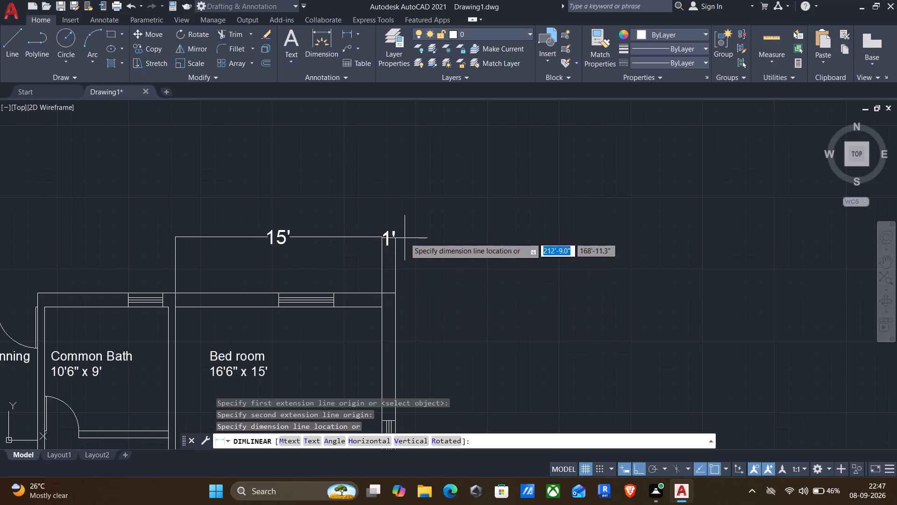
{"action": "left_click", "coordinate": [405, 237]}
Add linear dimensions above the north wall for the Common Bath's inner width and the thickness of the partition beside the Bed room.
{"action": "key", "text": "Return"}
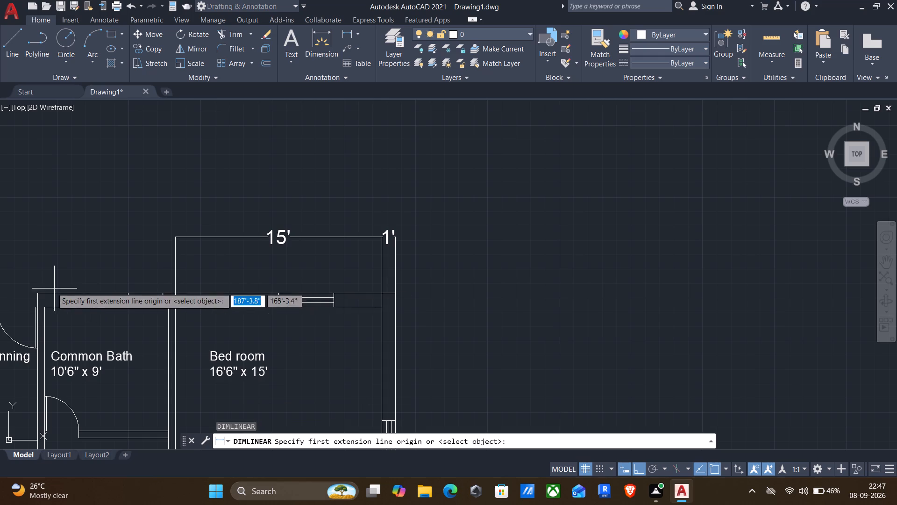
{"action": "left_click", "coordinate": [45, 303]}
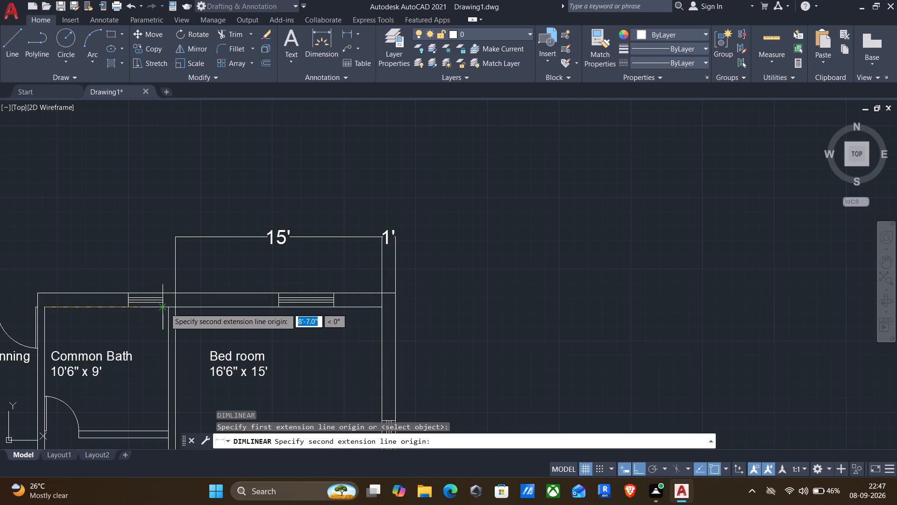
{"action": "left_click", "coordinate": [168, 309]}
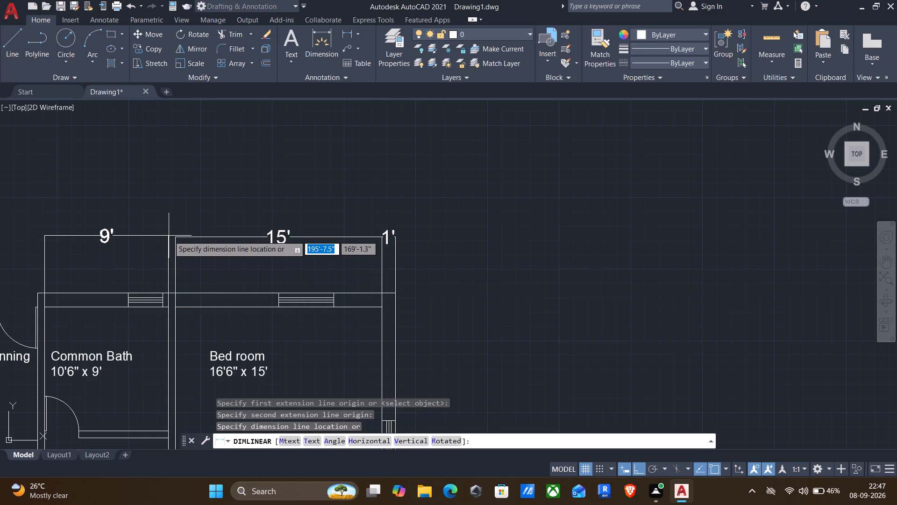
{"action": "left_click", "coordinate": [168, 238]}
{"action": "key", "text": "Return"}
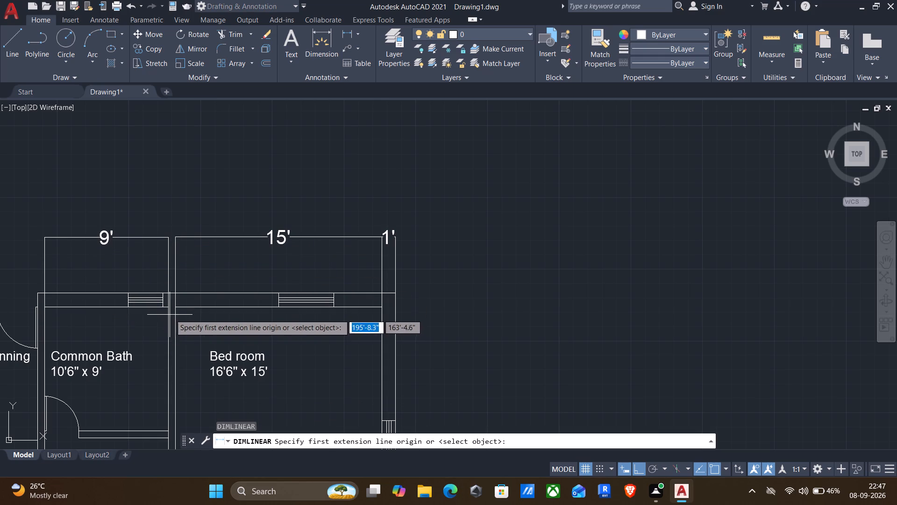
{"action": "scroll", "coordinate": [171, 314], "scroll_direction": "up", "scroll_amount": 3}
{"action": "left_click", "coordinate": [152, 286]}
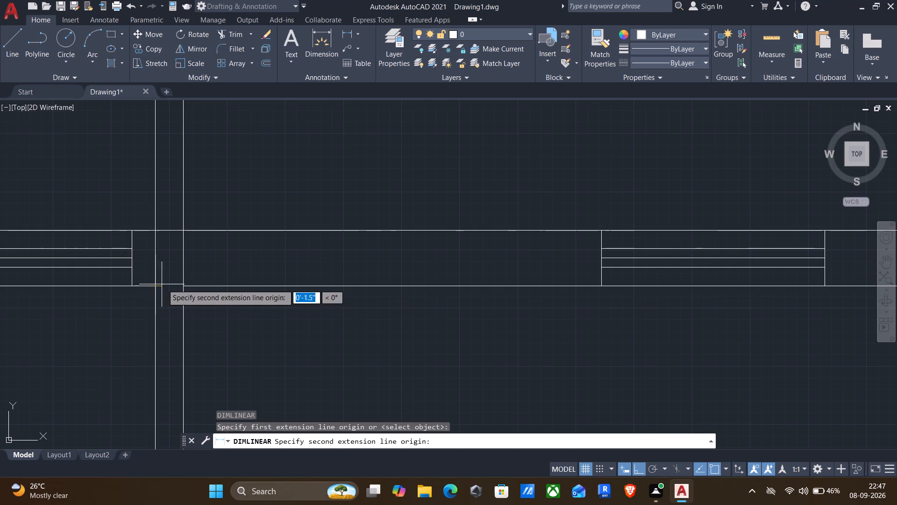
{"action": "left_click", "coordinate": [183, 285]}
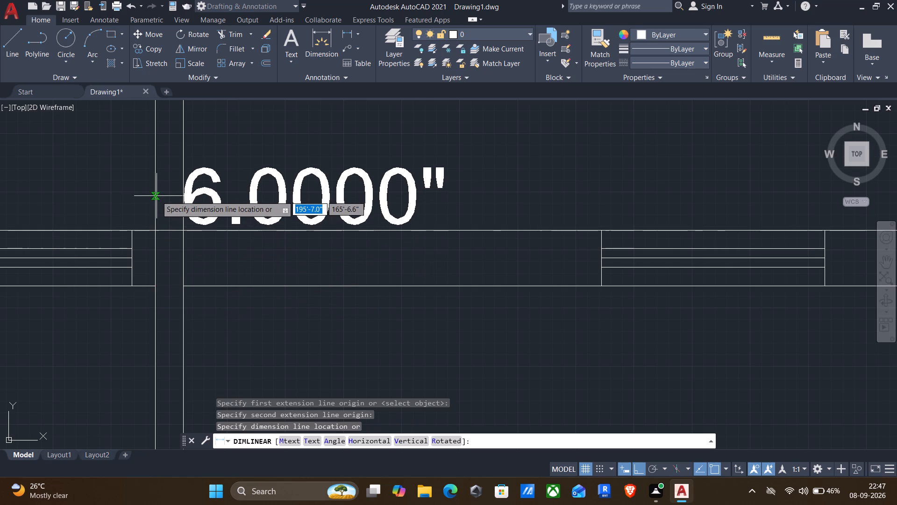
{"action": "scroll", "coordinate": [158, 176], "scroll_direction": "down", "scroll_amount": 2}
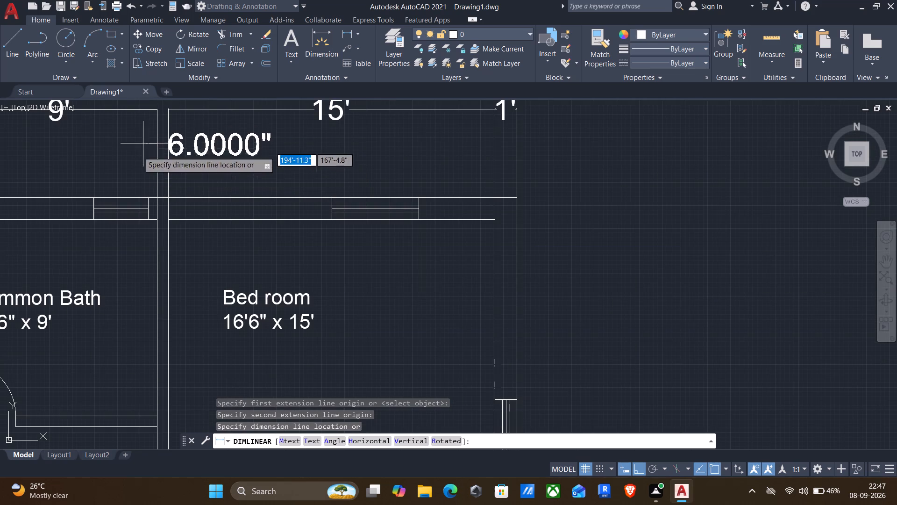
{"action": "middle_click_drag", "start_coordinate": [133, 166], "coordinate": [127, 221]}
{"action": "left_click", "coordinate": [146, 137]}
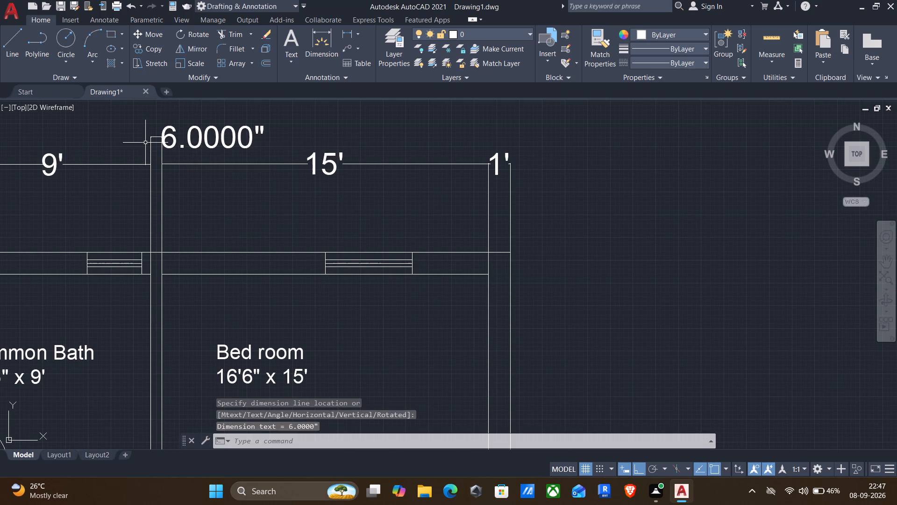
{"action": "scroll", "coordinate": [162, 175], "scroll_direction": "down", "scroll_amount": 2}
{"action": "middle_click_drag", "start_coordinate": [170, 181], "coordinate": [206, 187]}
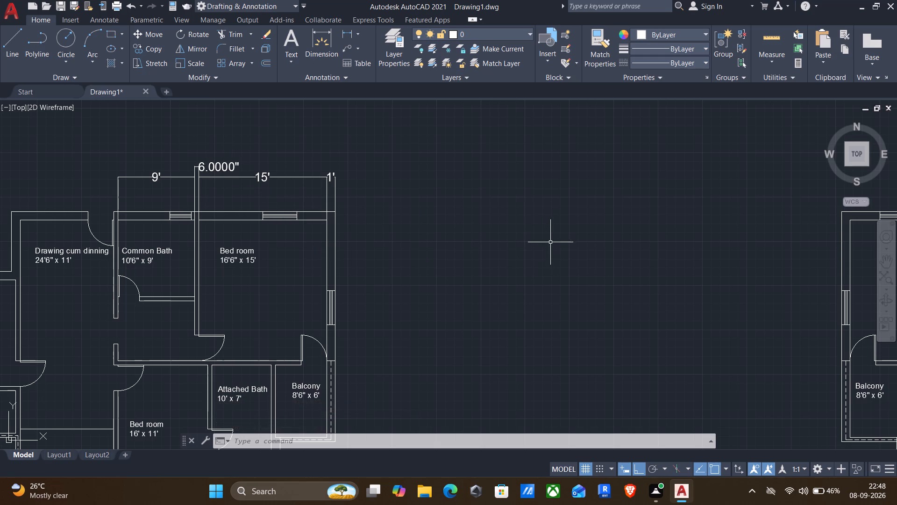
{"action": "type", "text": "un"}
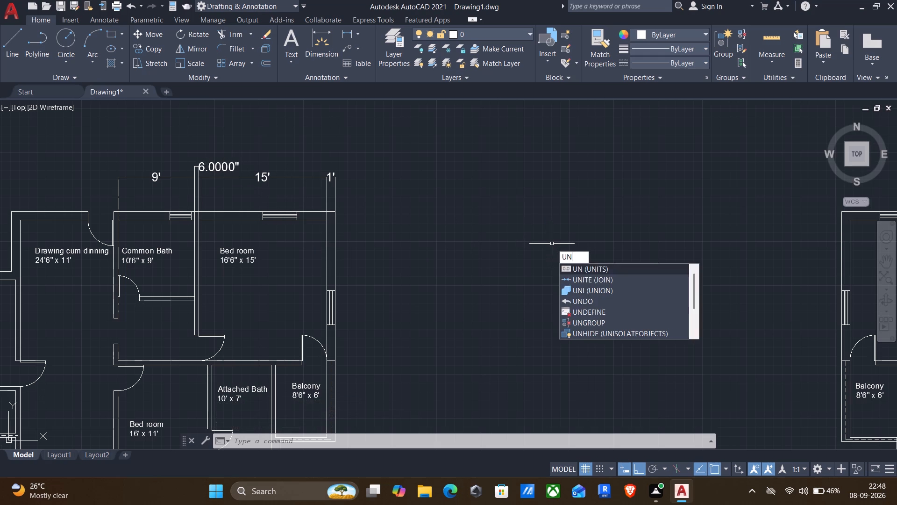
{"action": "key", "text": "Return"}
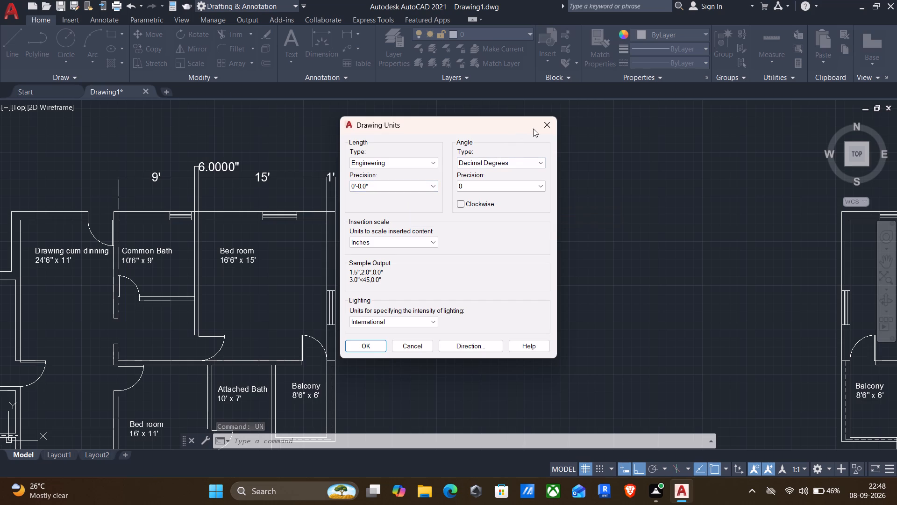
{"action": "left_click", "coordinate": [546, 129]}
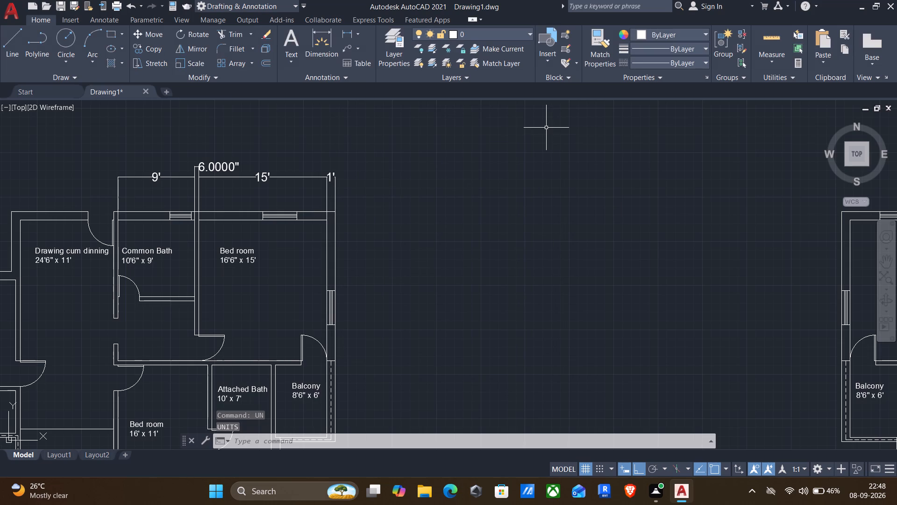
Set the Standard dimension style's primary linear units precision to 0'-0" and make the style current.
{"action": "type", "text": "dims"}
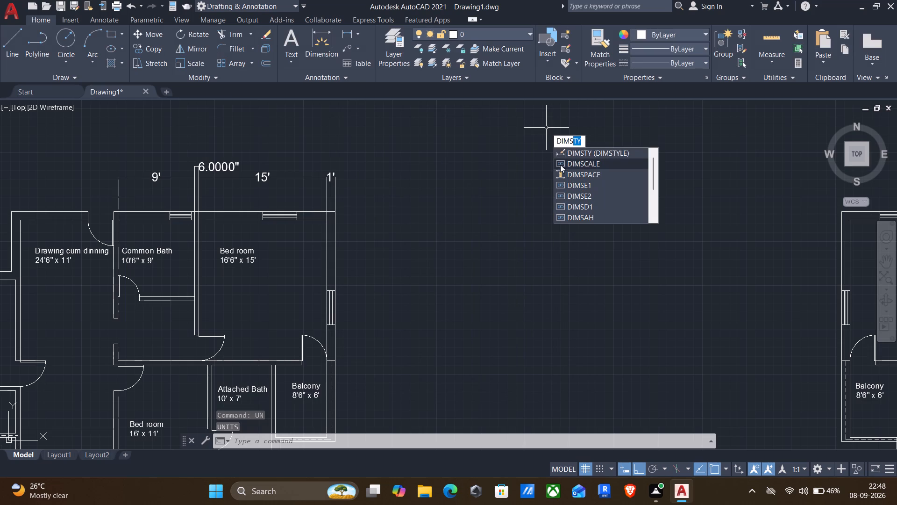
{"action": "left_click", "coordinate": [579, 152]}
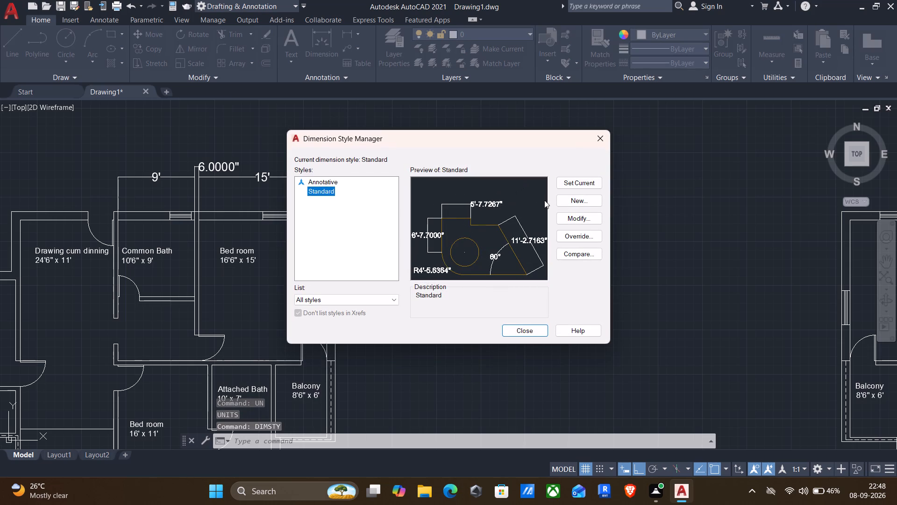
{"action": "left_click", "coordinate": [562, 217]}
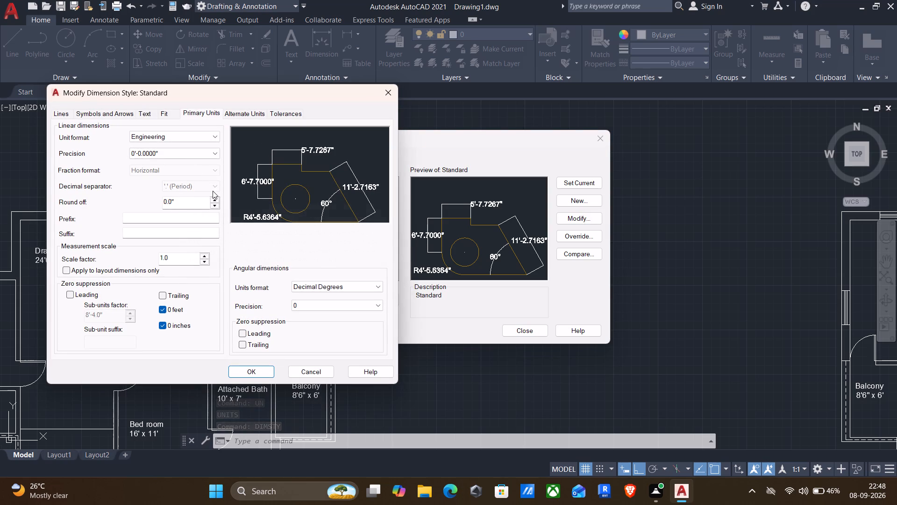
{"action": "left_click", "coordinate": [84, 114]}
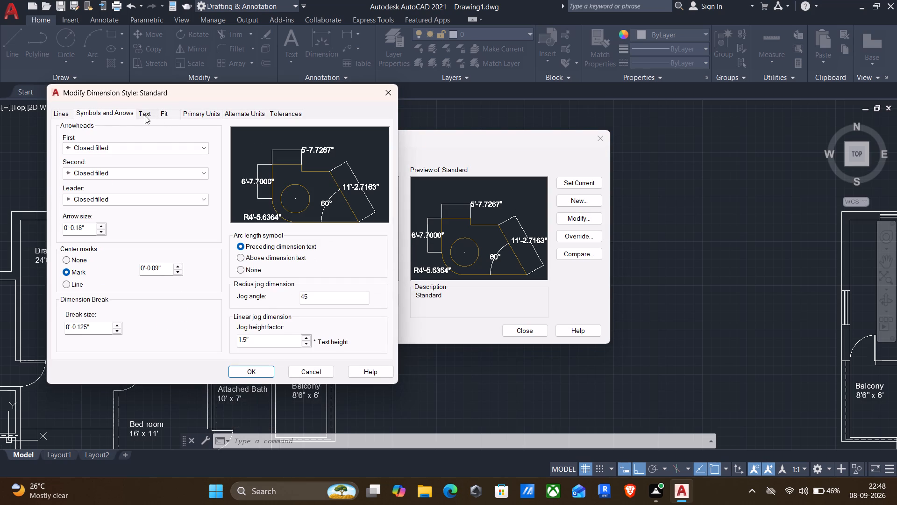
{"action": "left_click", "coordinate": [145, 115]}
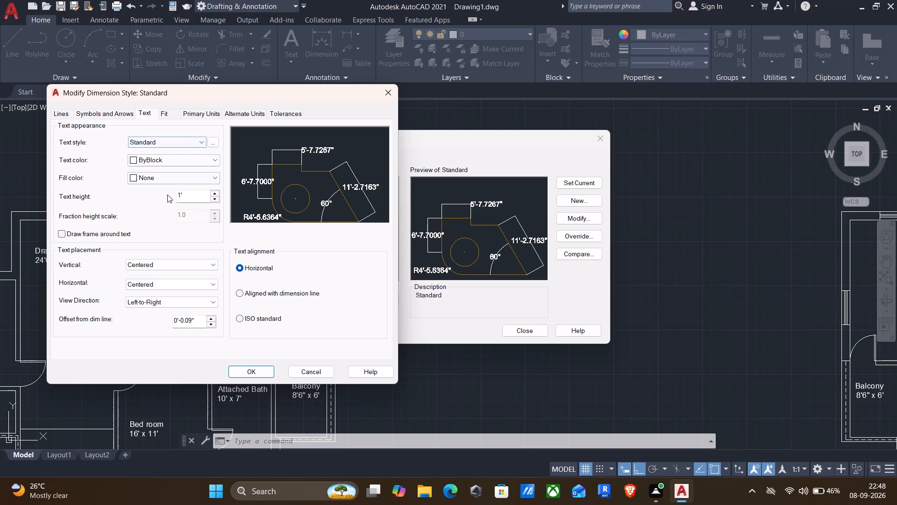
{"action": "left_click", "coordinate": [169, 117]}
{"action": "left_click", "coordinate": [189, 116]}
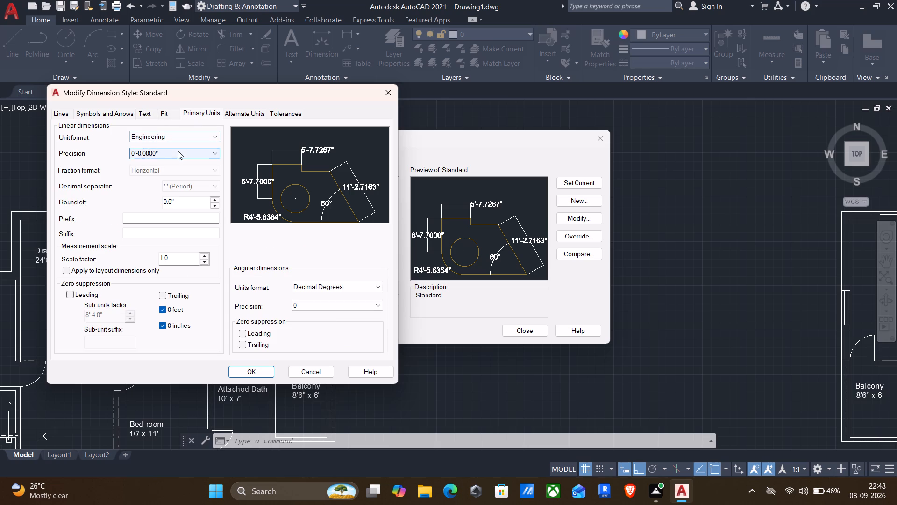
{"action": "left_click", "coordinate": [183, 151]}
{"action": "left_click", "coordinate": [161, 171]}
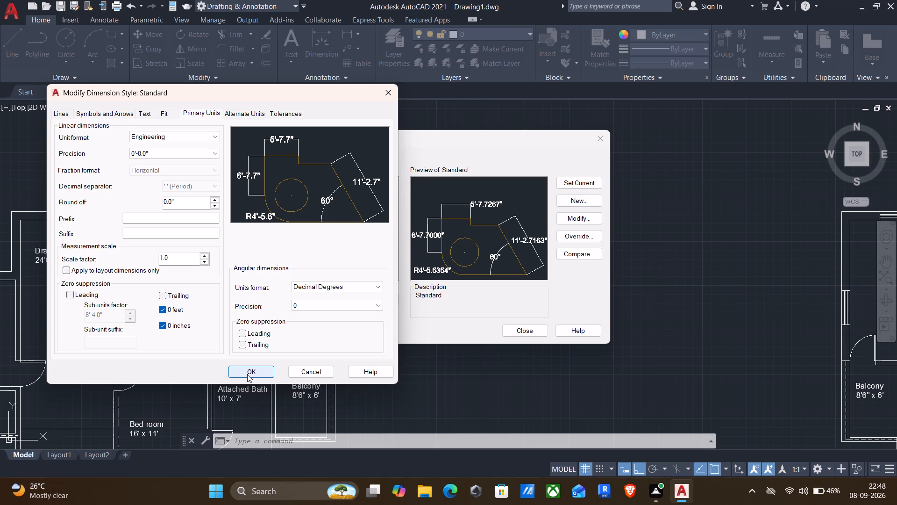
{"action": "left_click", "coordinate": [216, 152]}
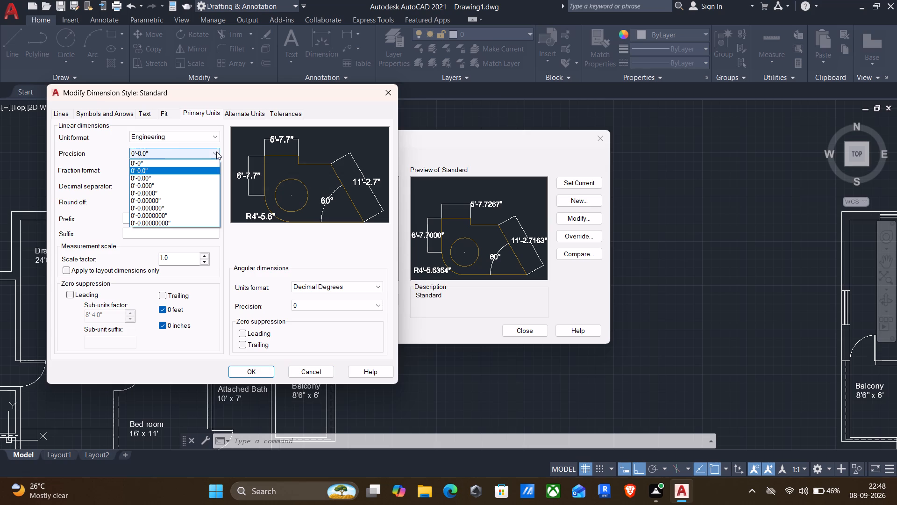
{"action": "left_click", "coordinate": [151, 162]}
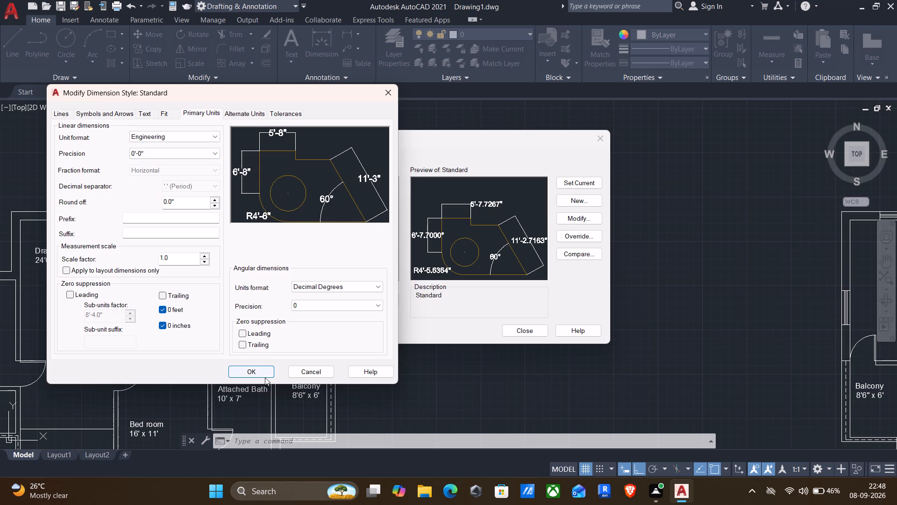
{"action": "left_click", "coordinate": [263, 378]}
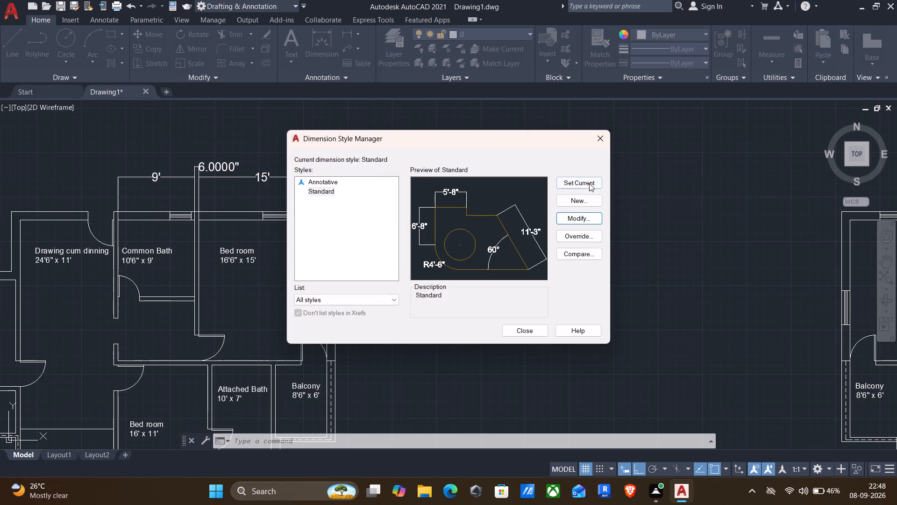
{"action": "left_click", "coordinate": [581, 182]}
{"action": "left_click", "coordinate": [519, 331]}
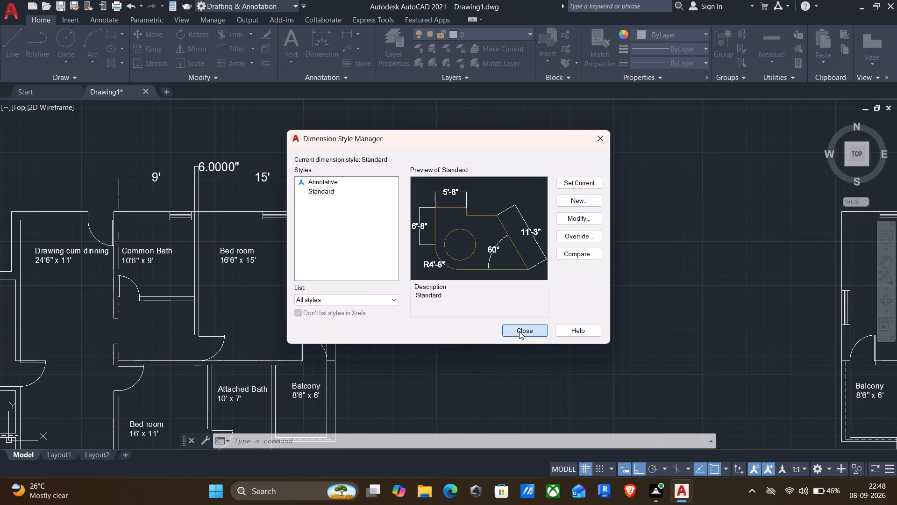
Add linear dimensions above the north wall for the Drawing cum dinning room's inner width and the thickness of its west outer wall.
{"action": "middle_click_drag", "start_coordinate": [244, 164], "coordinate": [456, 171]}
{"action": "scroll", "coordinate": [368, 191], "scroll_direction": "up", "scroll_amount": 1}
{"action": "middle_click_drag", "start_coordinate": [328, 215], "coordinate": [357, 207]}
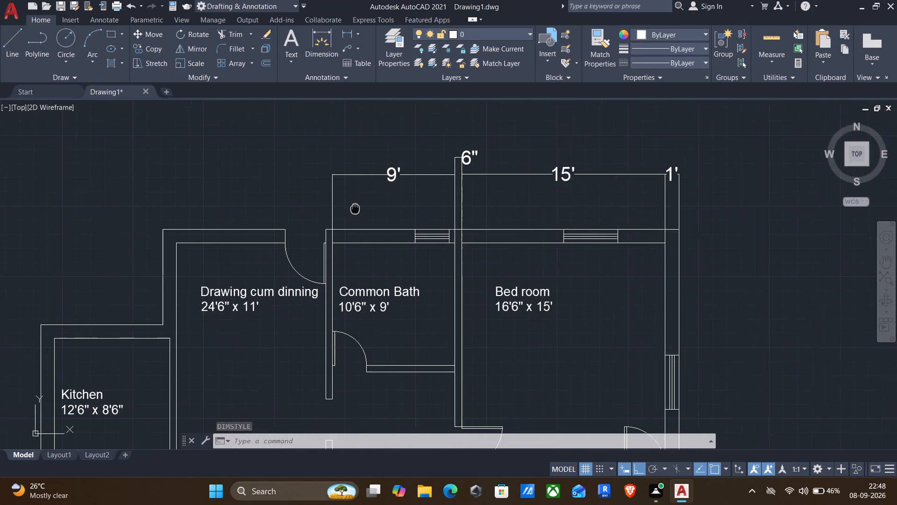
{"action": "middle_click_drag", "start_coordinate": [357, 207], "coordinate": [373, 201]}
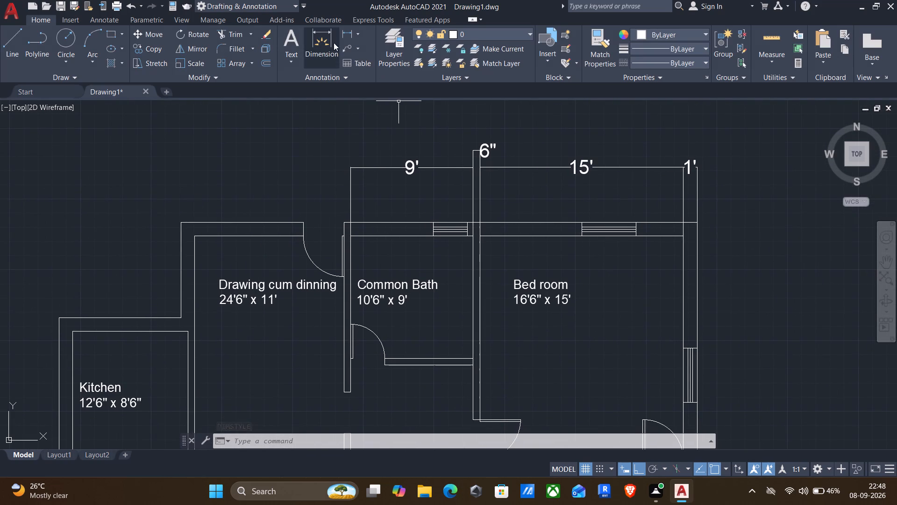
{"action": "left_click", "coordinate": [346, 33]}
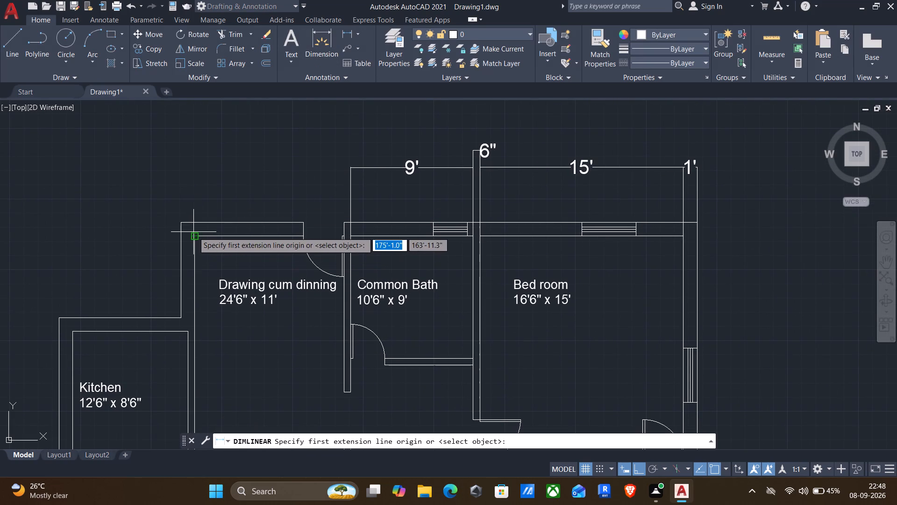
{"action": "left_click", "coordinate": [195, 237]}
{"action": "scroll", "coordinate": [338, 237], "scroll_direction": "up", "scroll_amount": 2}
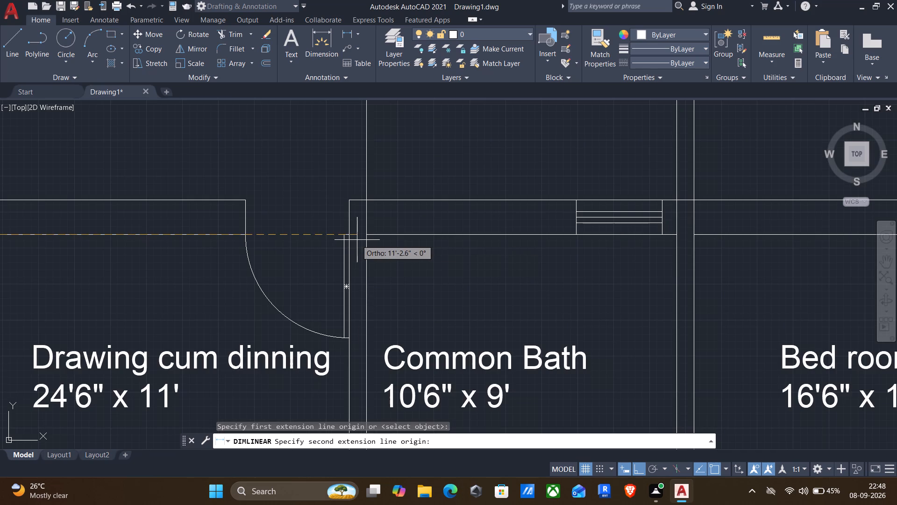
{"action": "left_click", "coordinate": [352, 236]}
{"action": "scroll", "coordinate": [324, 182], "scroll_direction": "down", "scroll_amount": 2}
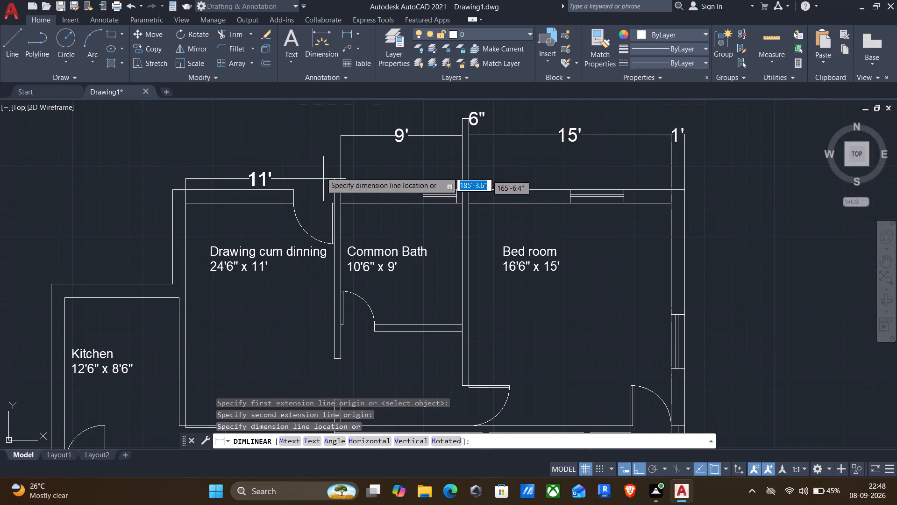
{"action": "left_click", "coordinate": [310, 135]}
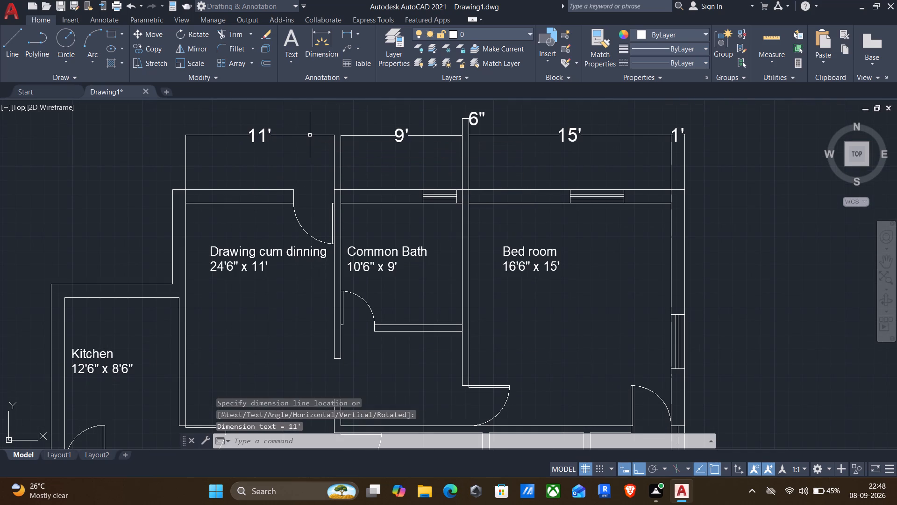
{"action": "key", "text": "Return"}
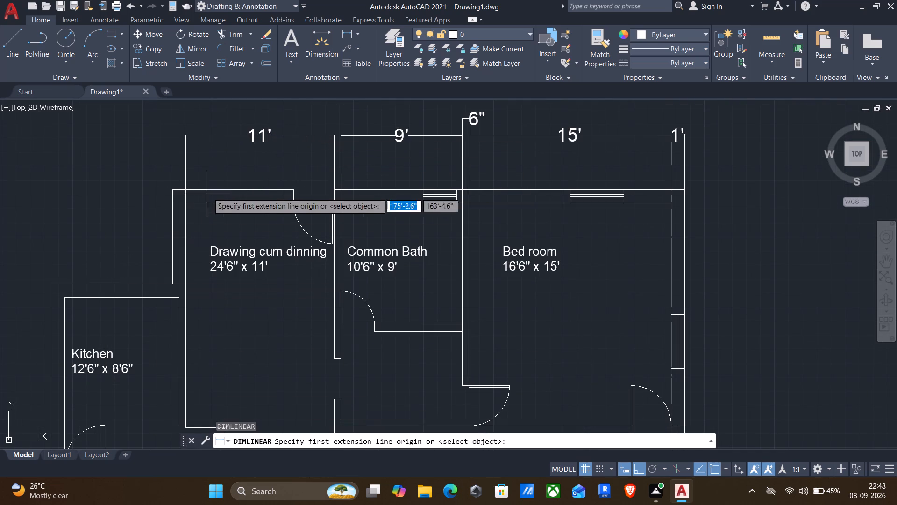
{"action": "left_click", "coordinate": [184, 204]}
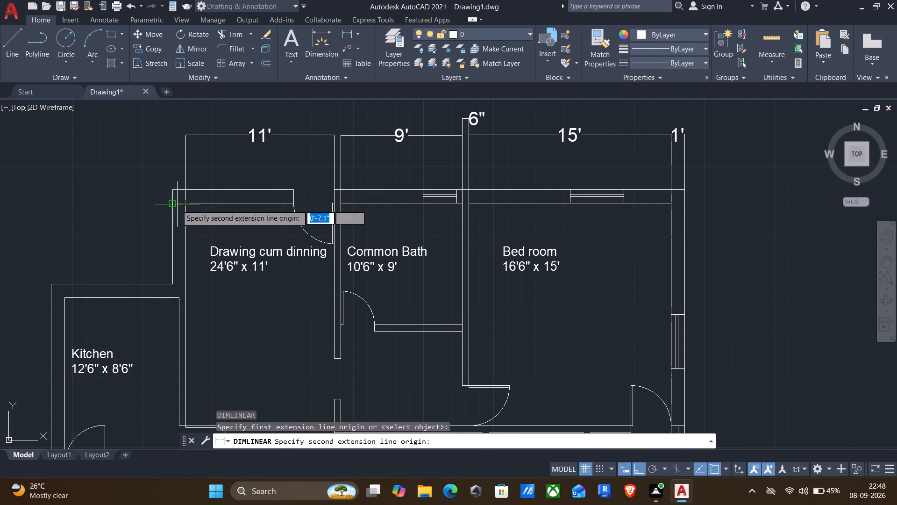
{"action": "left_click_drag", "start_coordinate": [174, 205], "coordinate": [180, 194]}
{"action": "left_click", "coordinate": [172, 136]}
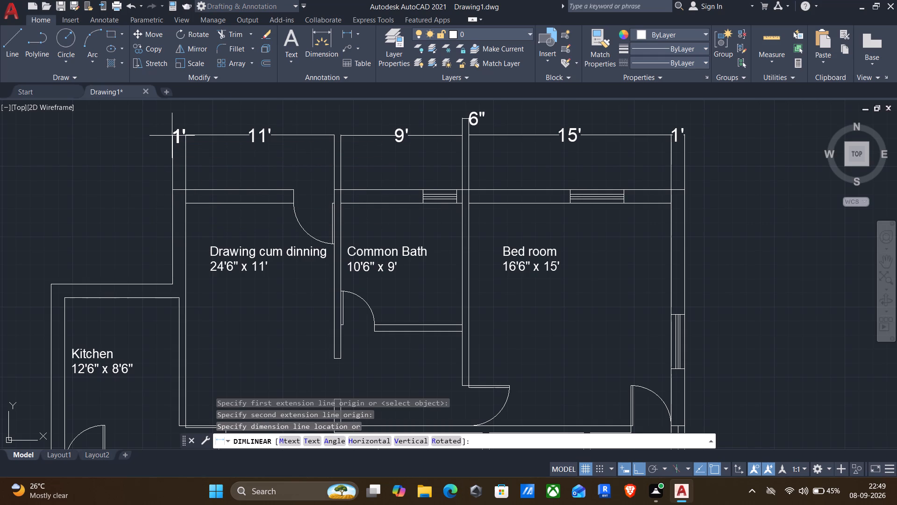
Add linear dimensions above the Kitchen's north wall for the Kitchen's inner width and its west outer wall's thickness.
{"action": "key", "text": "Return"}
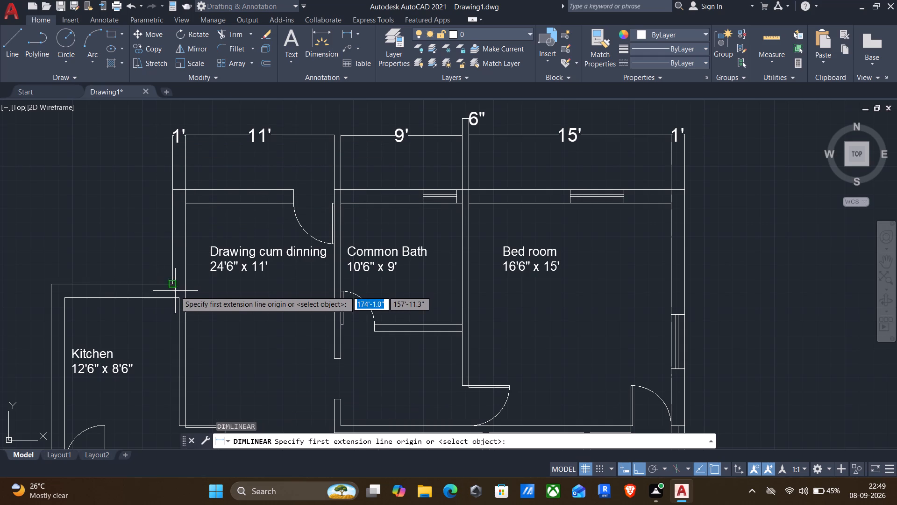
{"action": "left_click", "coordinate": [177, 297]}
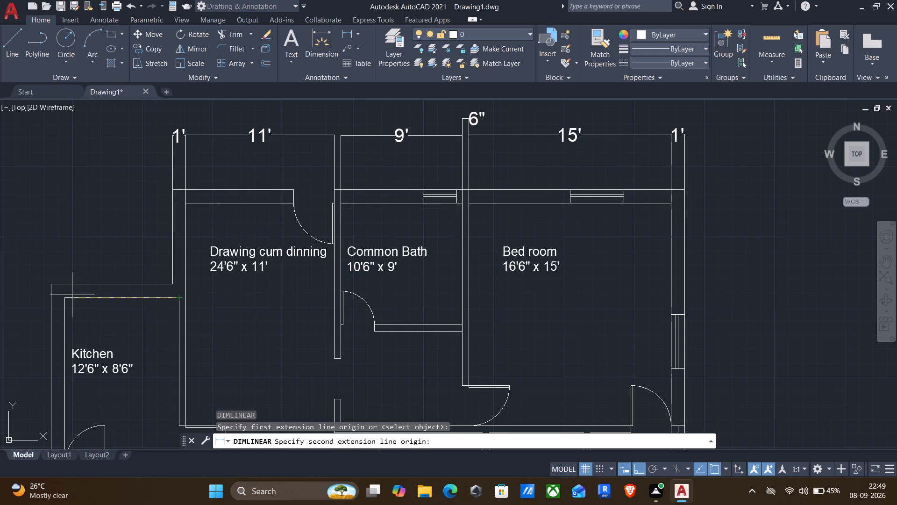
{"action": "left_click_drag", "start_coordinate": [65, 299], "coordinate": [65, 294]}
{"action": "left_click", "coordinate": [64, 219]}
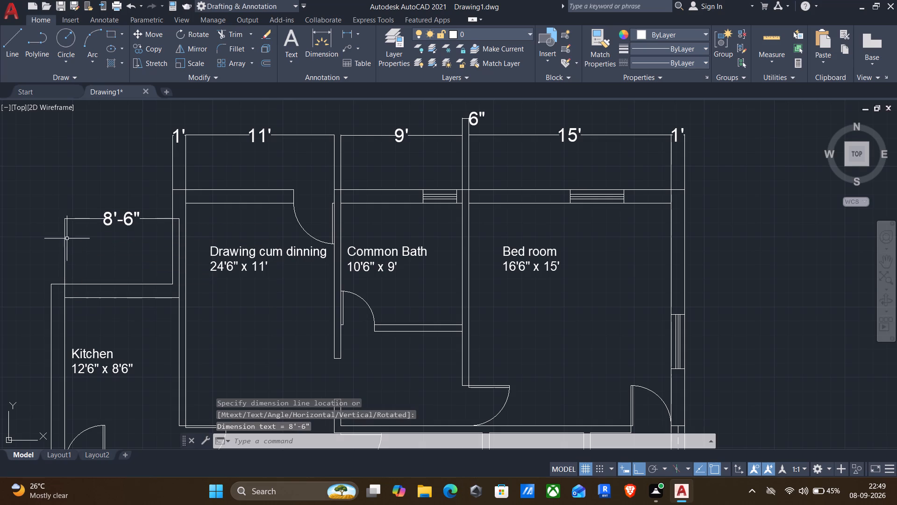
{"action": "middle_click_drag", "start_coordinate": [161, 261], "coordinate": [200, 250]}
{"action": "scroll", "coordinate": [162, 261], "scroll_direction": "down", "scroll_amount": 1}
{"action": "key", "text": "Return"}
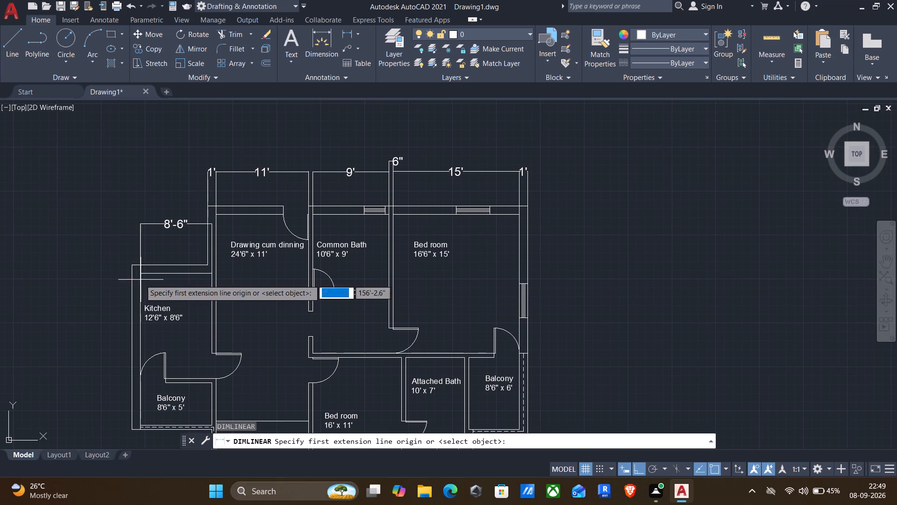
{"action": "scroll", "coordinate": [139, 281], "scroll_direction": "up", "scroll_amount": 3}
{"action": "left_click", "coordinate": [142, 256]}
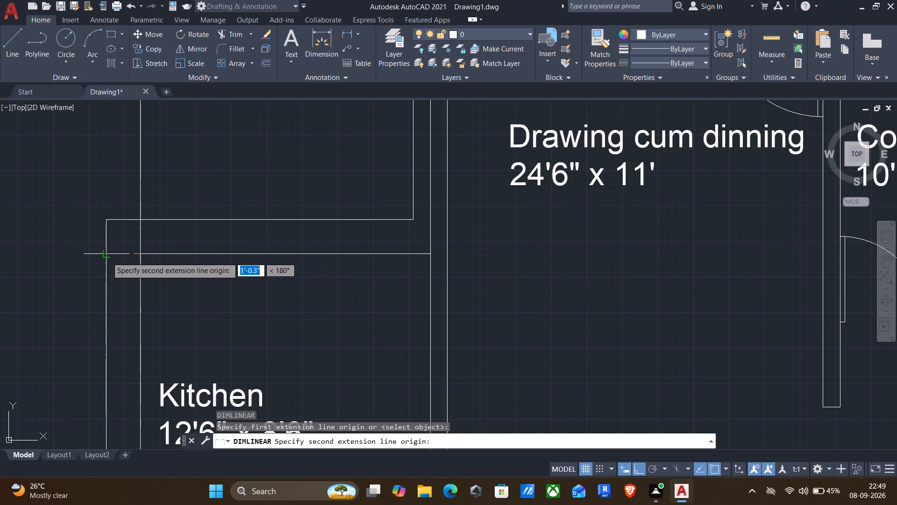
{"action": "left_click_drag", "start_coordinate": [107, 257], "coordinate": [108, 245]}
{"action": "scroll", "coordinate": [79, 150], "scroll_direction": "down", "scroll_amount": 2}
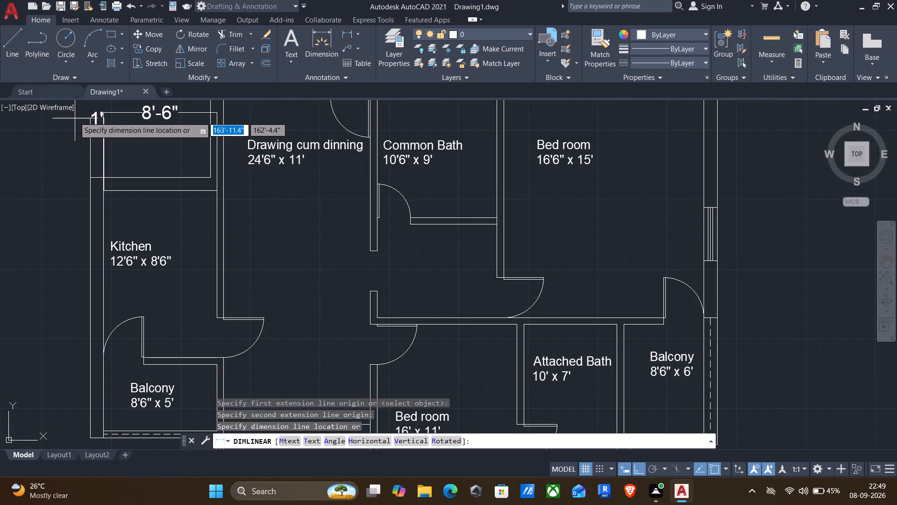
{"action": "left_click", "coordinate": [71, 108]}
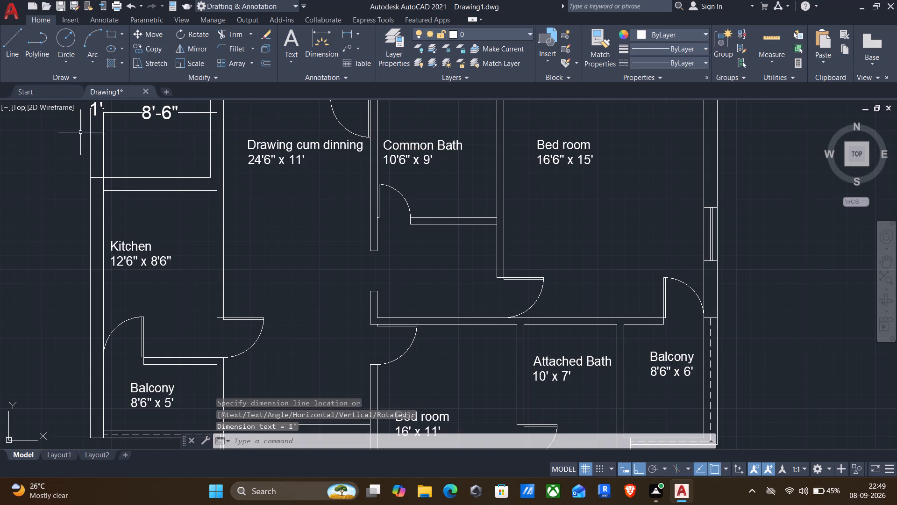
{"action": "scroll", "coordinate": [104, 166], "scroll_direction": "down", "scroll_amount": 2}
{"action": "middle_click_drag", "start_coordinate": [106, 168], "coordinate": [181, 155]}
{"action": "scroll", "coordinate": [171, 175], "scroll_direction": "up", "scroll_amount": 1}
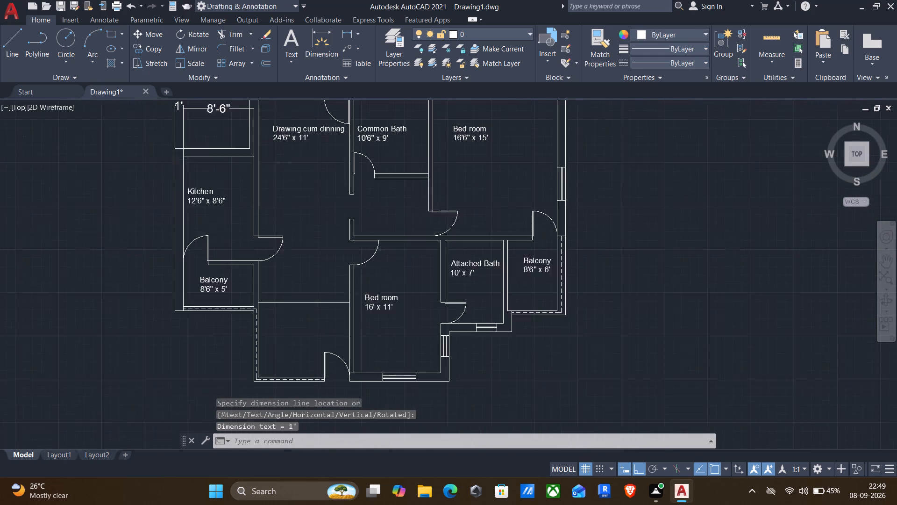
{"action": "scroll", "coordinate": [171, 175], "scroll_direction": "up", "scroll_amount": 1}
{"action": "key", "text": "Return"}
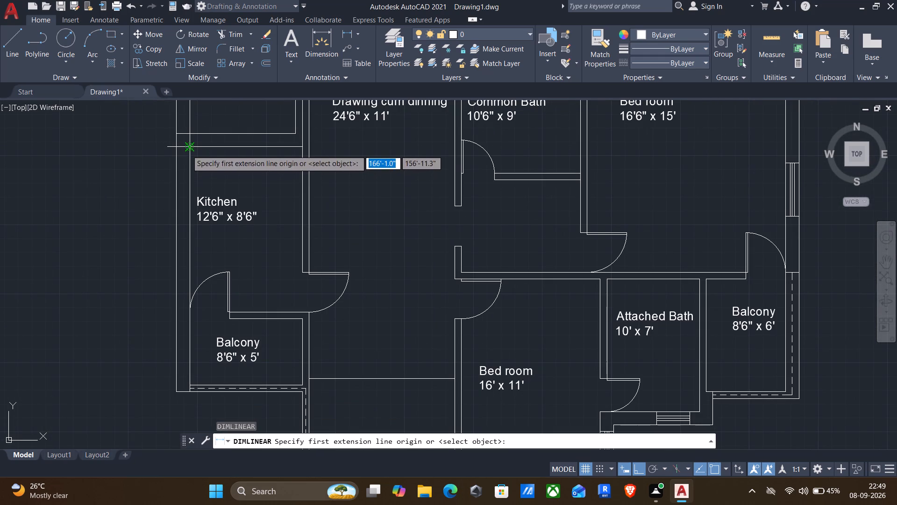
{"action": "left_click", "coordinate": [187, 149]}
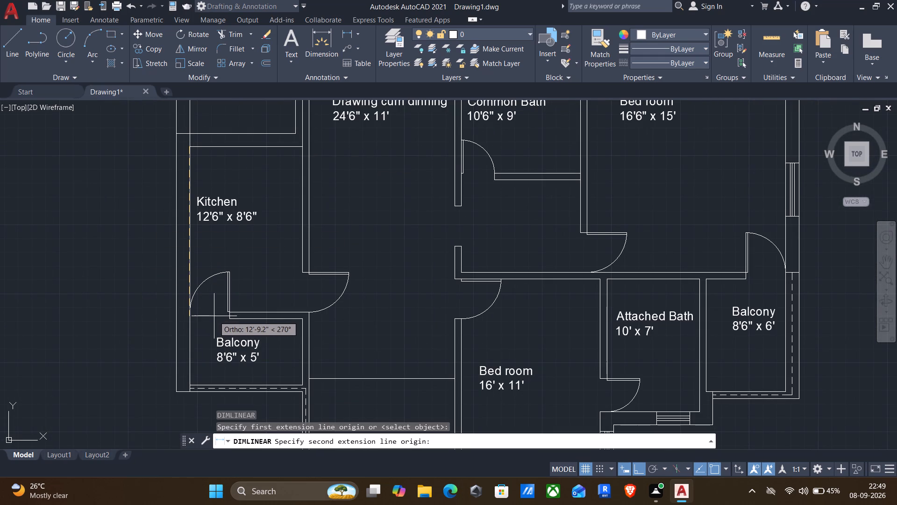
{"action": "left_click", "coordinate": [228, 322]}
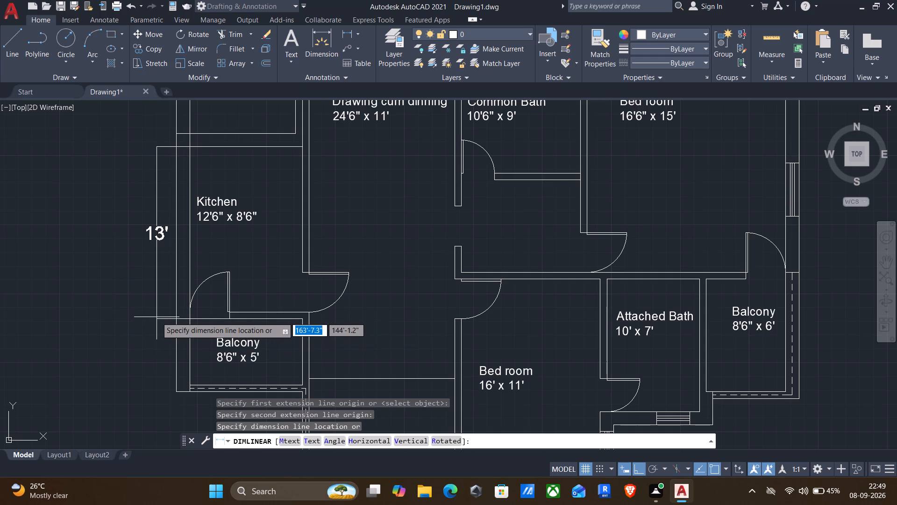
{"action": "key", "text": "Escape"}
Add a vertical linear dimension west of the plan for the Kitchen's inner length, from its south wall to its north wall.
{"action": "key", "text": "Return"}
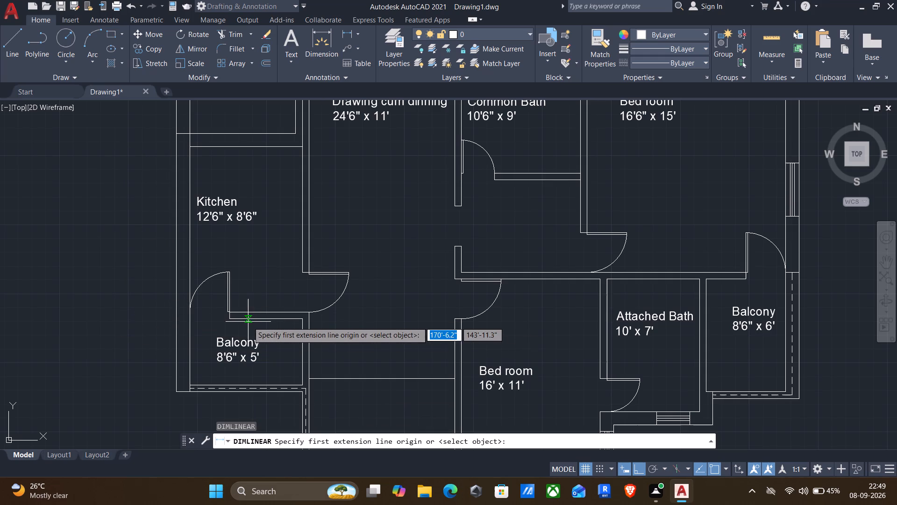
{"action": "scroll", "coordinate": [247, 321], "scroll_direction": "up", "scroll_amount": 2}
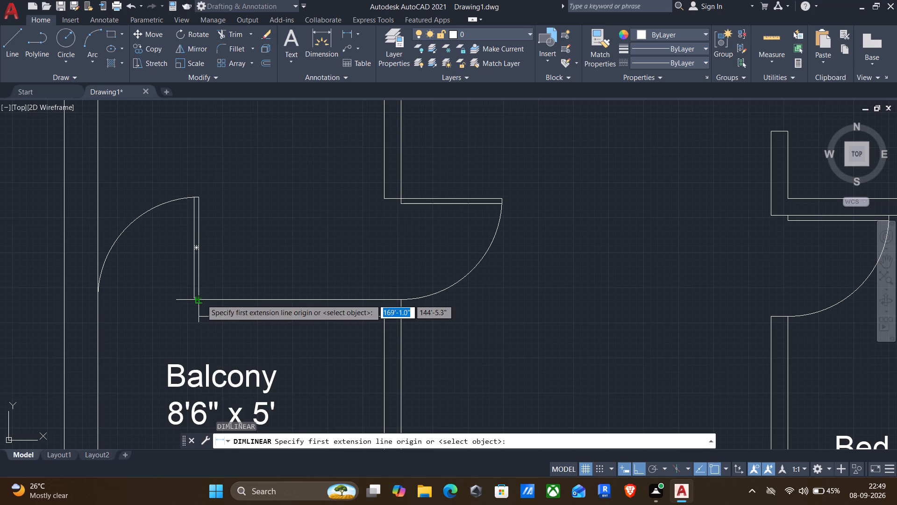
{"action": "left_click", "coordinate": [201, 299]}
{"action": "middle_click_drag", "start_coordinate": [208, 164], "coordinate": [182, 351]}
{"action": "scroll", "coordinate": [178, 176], "scroll_direction": "down", "scroll_amount": 2}
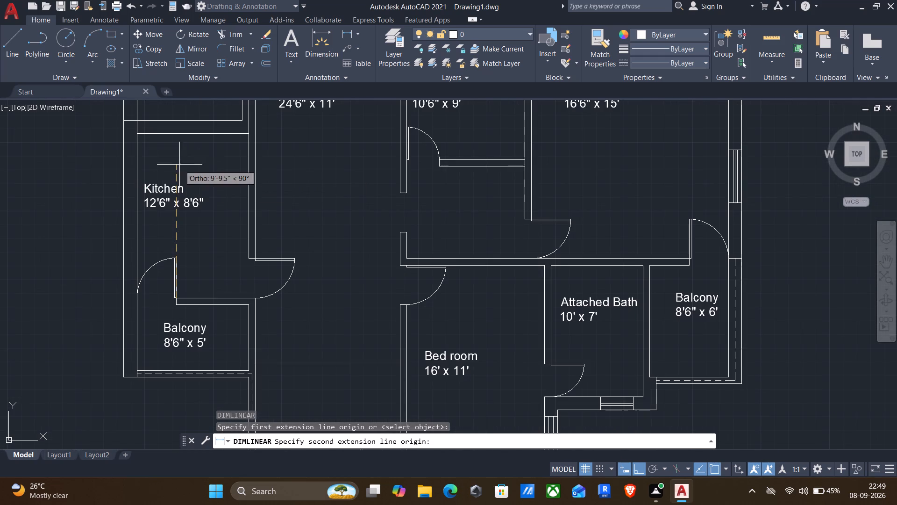
{"action": "left_click", "coordinate": [175, 134]}
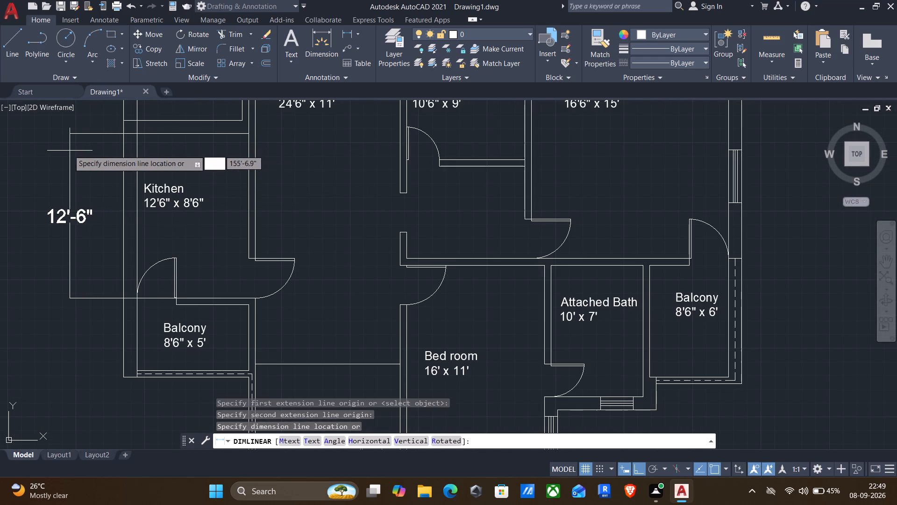
{"action": "left_click", "coordinate": [62, 154]}
Add a vertical linear dimension west of the plan for the setback between the Drawing cum dinning room's and Kitchen's outer north walls.
{"action": "scroll", "coordinate": [66, 154], "scroll_direction": "down", "scroll_amount": 2}
{"action": "middle_click_drag", "start_coordinate": [71, 157], "coordinate": [109, 221]}
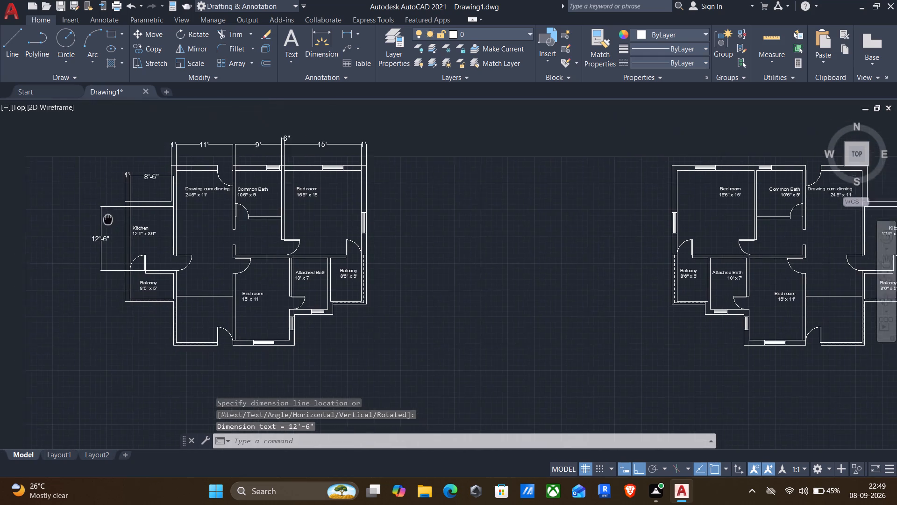
{"action": "middle_click_drag", "start_coordinate": [109, 221], "coordinate": [113, 226]}
{"action": "scroll", "coordinate": [129, 208], "scroll_direction": "up", "scroll_amount": 2}
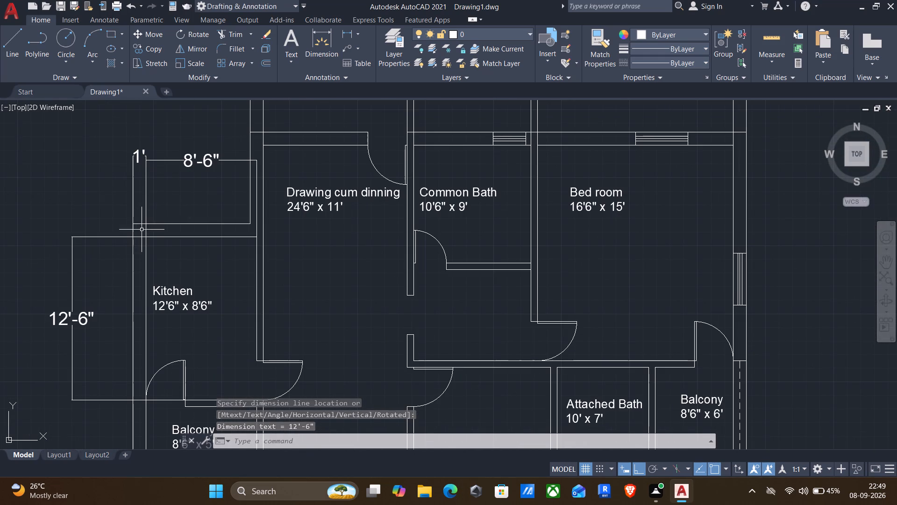
{"action": "scroll", "coordinate": [144, 236], "scroll_direction": "down", "scroll_amount": 1}
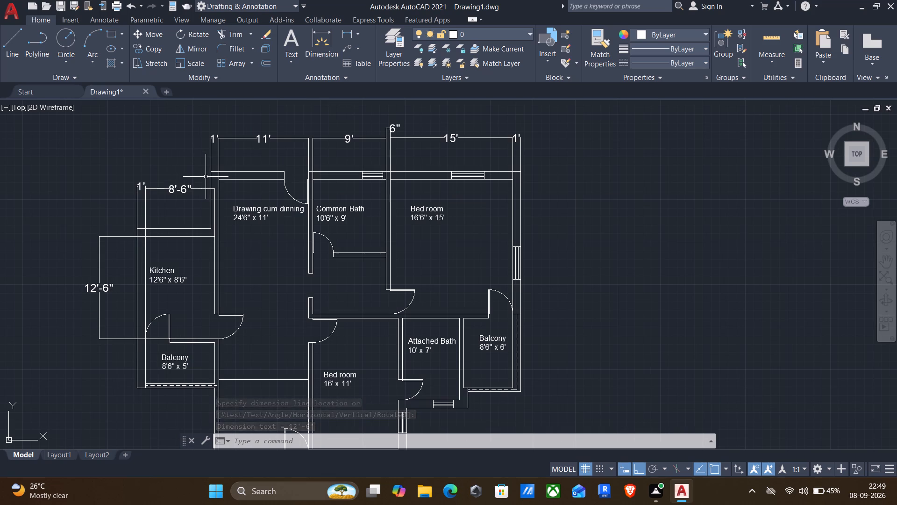
{"action": "key", "text": "Return"}
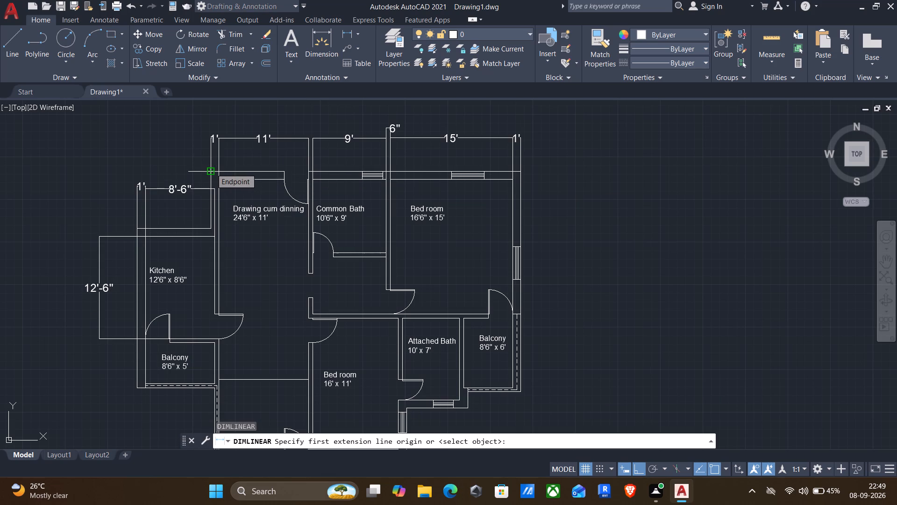
{"action": "left_click", "coordinate": [211, 168]}
{"action": "left_click", "coordinate": [214, 231]}
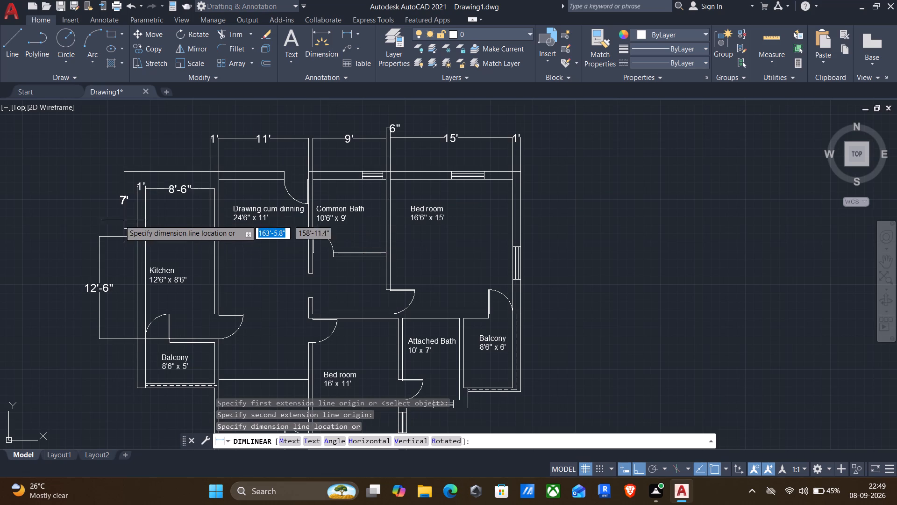
{"action": "left_click", "coordinate": [96, 212]}
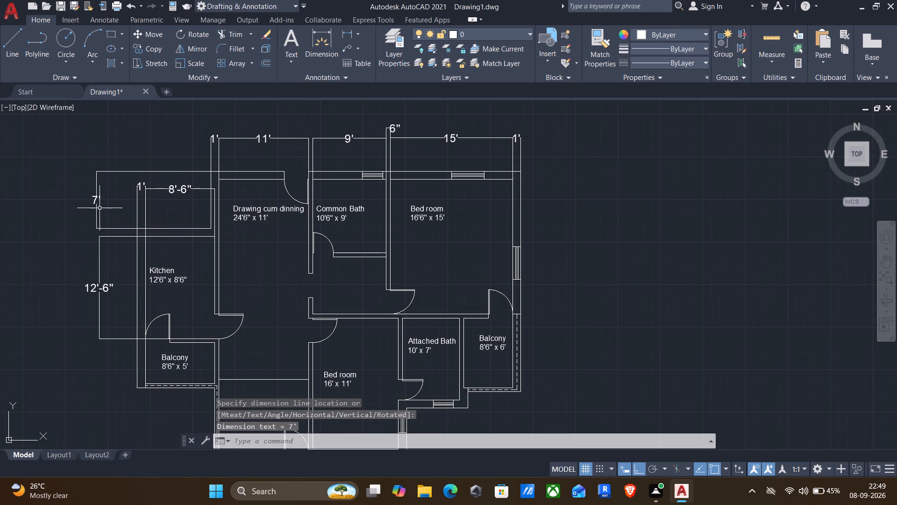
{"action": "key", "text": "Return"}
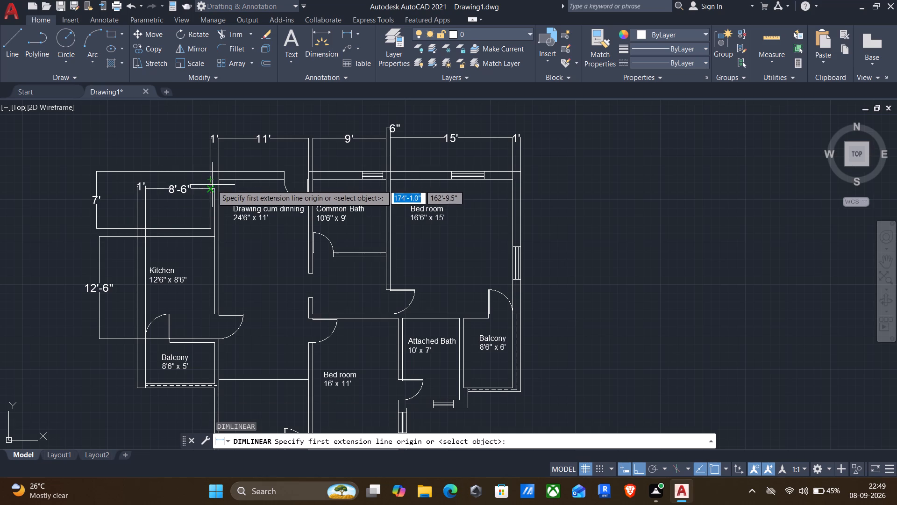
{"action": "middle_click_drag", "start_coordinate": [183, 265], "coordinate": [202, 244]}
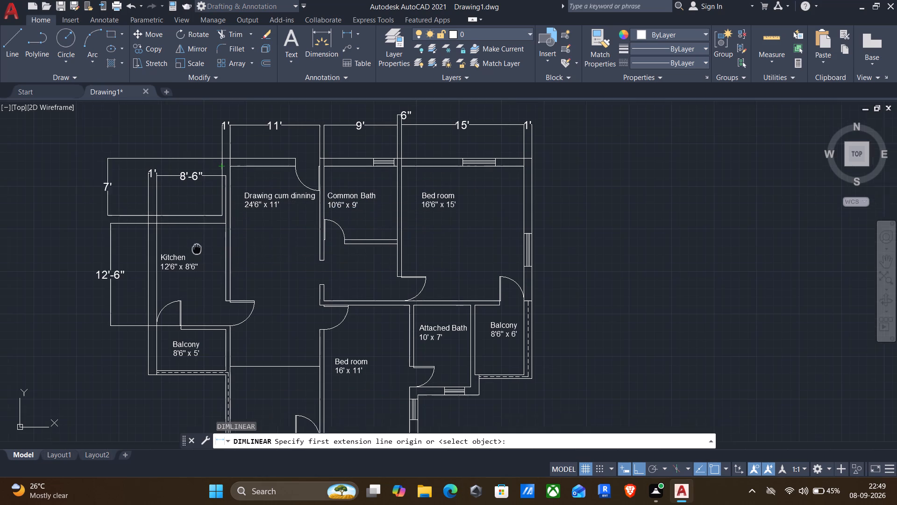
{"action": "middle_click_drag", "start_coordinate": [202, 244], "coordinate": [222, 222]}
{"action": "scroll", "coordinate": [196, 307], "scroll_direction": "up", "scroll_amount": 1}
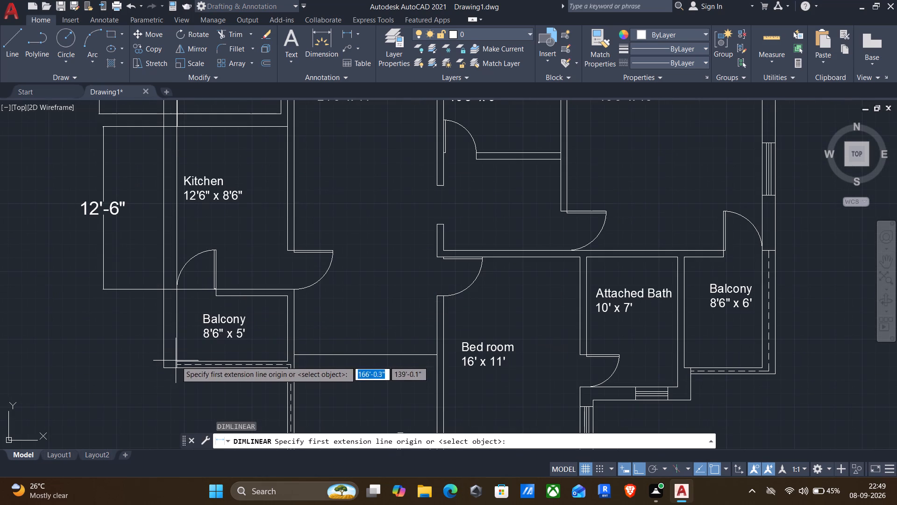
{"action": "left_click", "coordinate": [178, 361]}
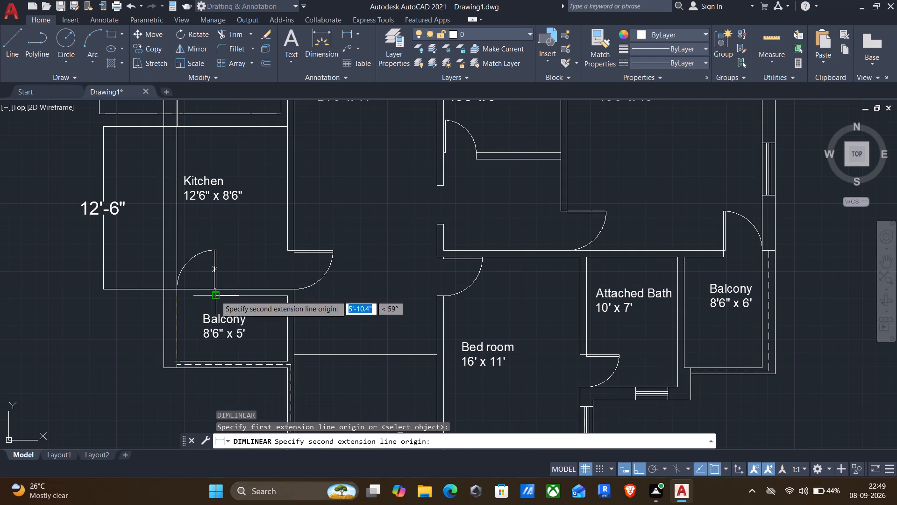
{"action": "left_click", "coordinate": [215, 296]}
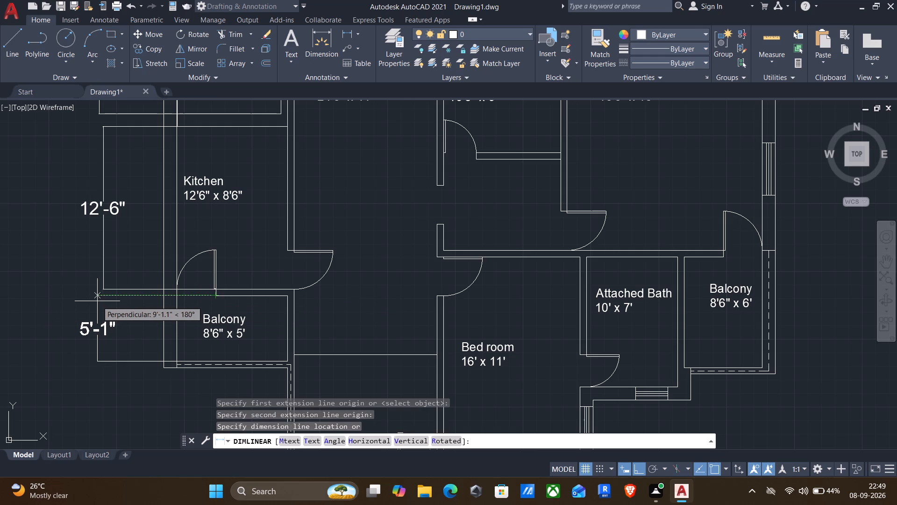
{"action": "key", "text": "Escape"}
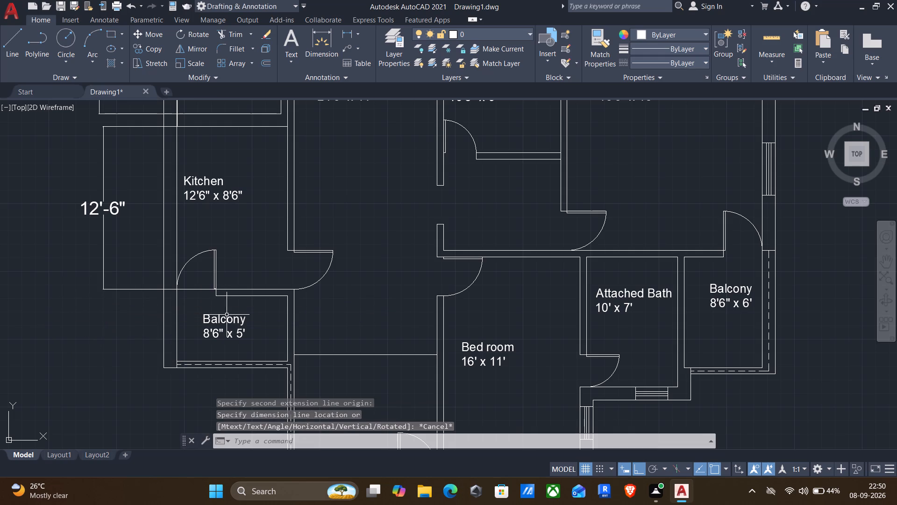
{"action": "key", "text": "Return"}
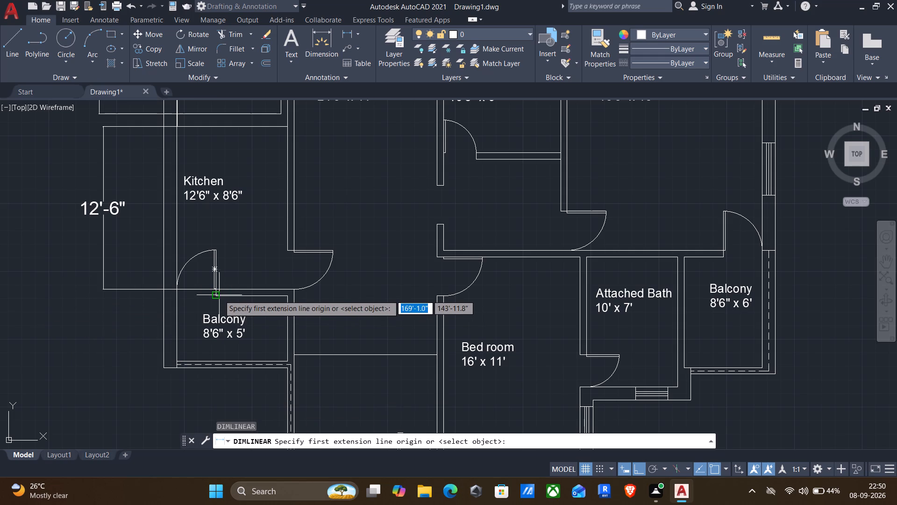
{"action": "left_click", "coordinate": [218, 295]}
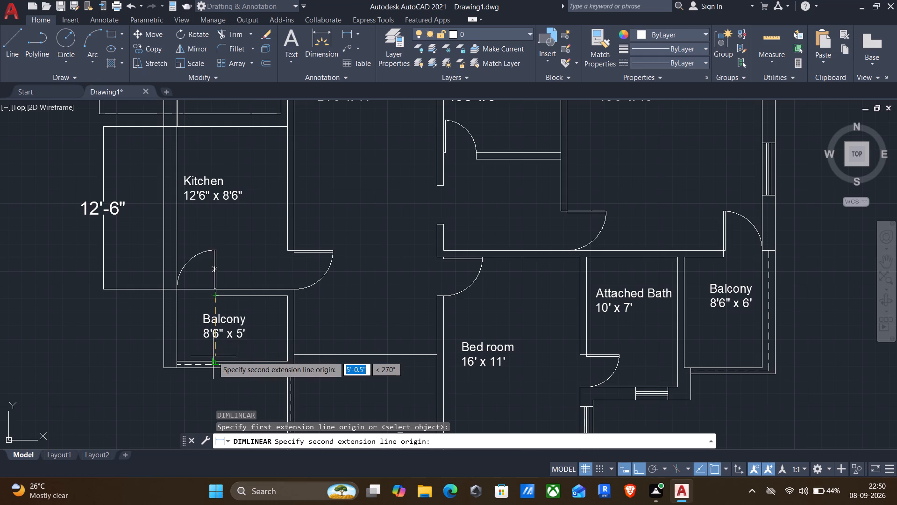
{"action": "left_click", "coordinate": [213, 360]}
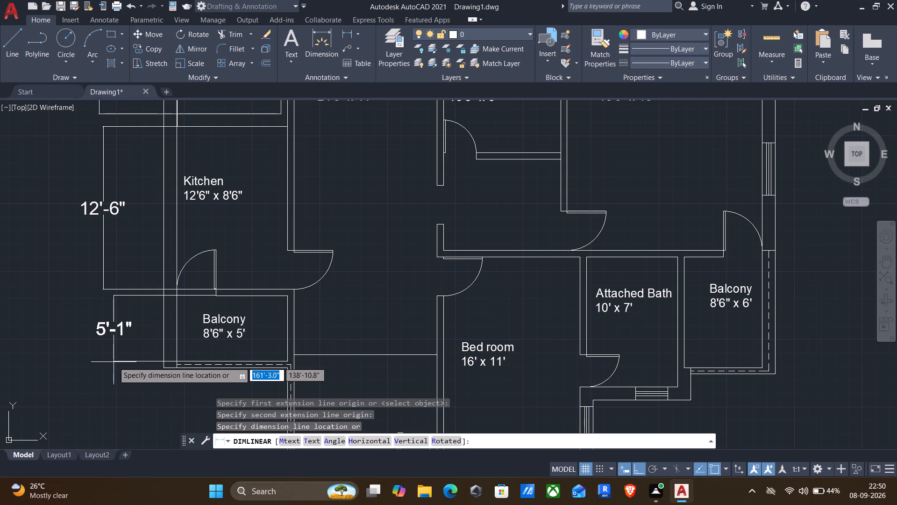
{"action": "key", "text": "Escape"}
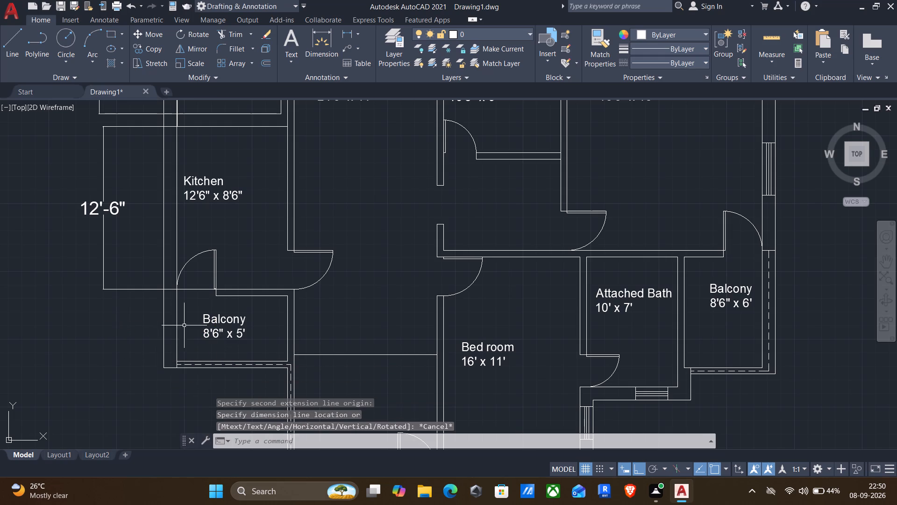
Add a vertical linear dimension west of the plan for the inner depth of the Balcony below the Kitchen, aligned near the Kitchen's dimension.
{"action": "key", "text": "Return"}
{"action": "scroll", "coordinate": [220, 298], "scroll_direction": "up", "scroll_amount": 3}
{"action": "left_click", "coordinate": [199, 296]}
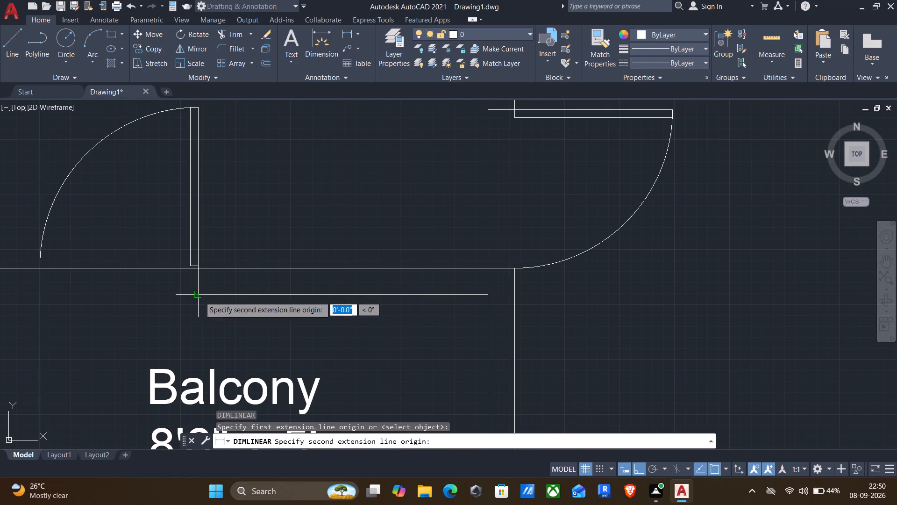
{"action": "scroll", "coordinate": [187, 339], "scroll_direction": "down", "scroll_amount": 1}
{"action": "middle_click_drag", "start_coordinate": [187, 339], "coordinate": [217, 236]}
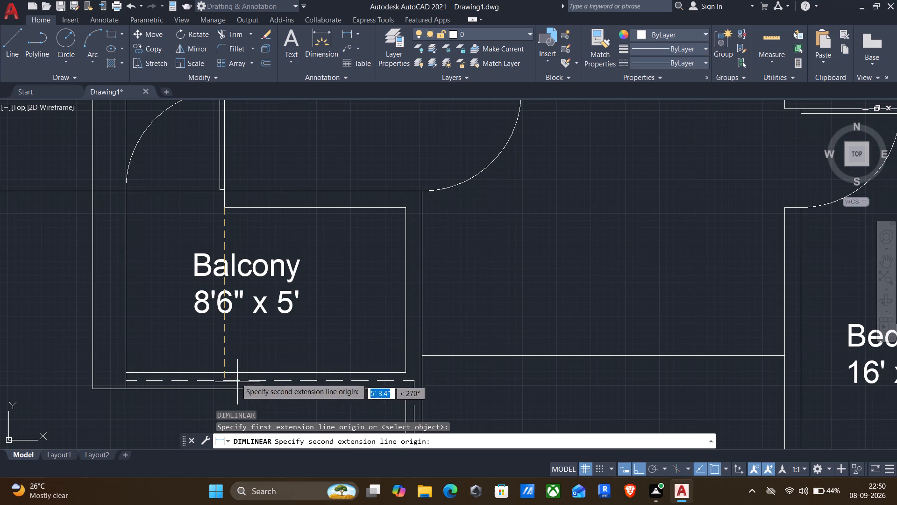
{"action": "left_click", "coordinate": [222, 375]}
{"action": "scroll", "coordinate": [139, 366], "scroll_direction": "down", "scroll_amount": 2}
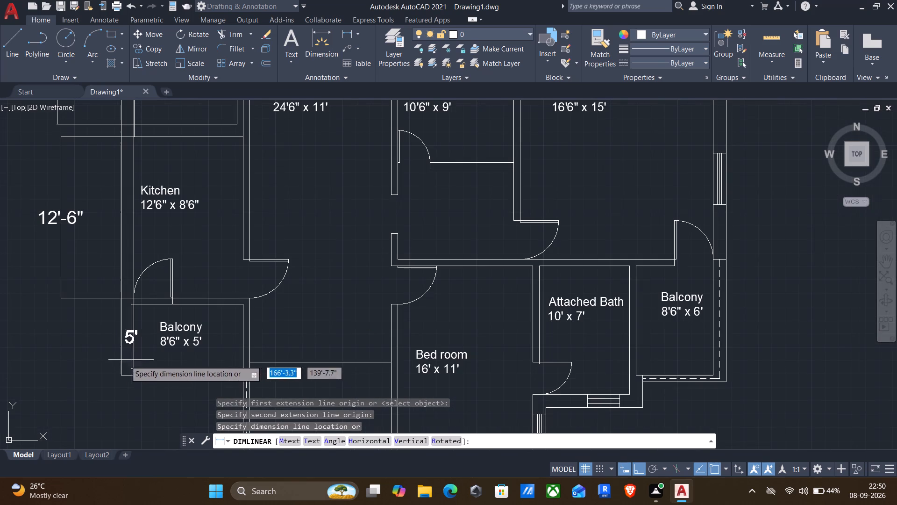
{"action": "left_click", "coordinate": [60, 359]}
Add a vertical linear dimension on the west side from the Kitchen Balcony's outer south edge to the plan's southwest outer corner.
{"action": "scroll", "coordinate": [131, 339], "scroll_direction": "down", "scroll_amount": 1}
{"action": "middle_click_drag", "start_coordinate": [133, 339], "coordinate": [161, 275]}
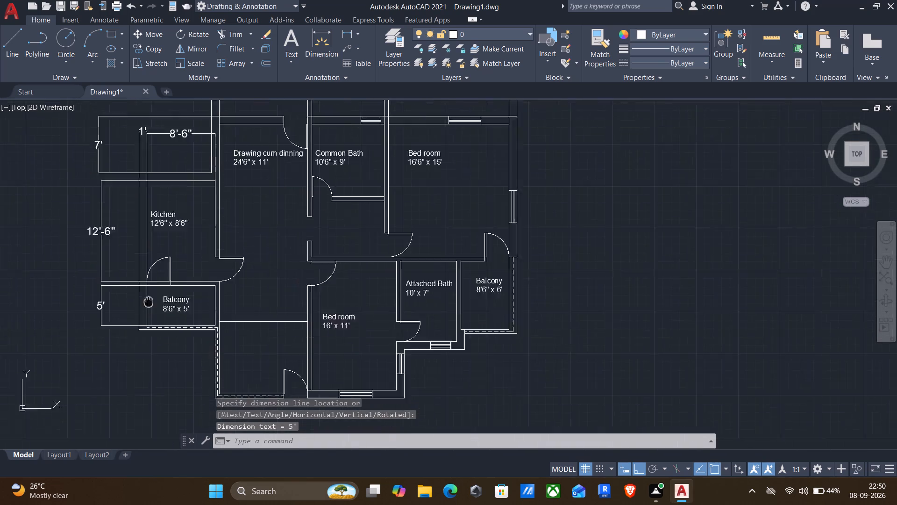
{"action": "middle_click_drag", "start_coordinate": [161, 275], "coordinate": [188, 237]}
{"action": "key", "text": "Return"}
{"action": "scroll", "coordinate": [229, 254], "scroll_direction": "up", "scroll_amount": 1}
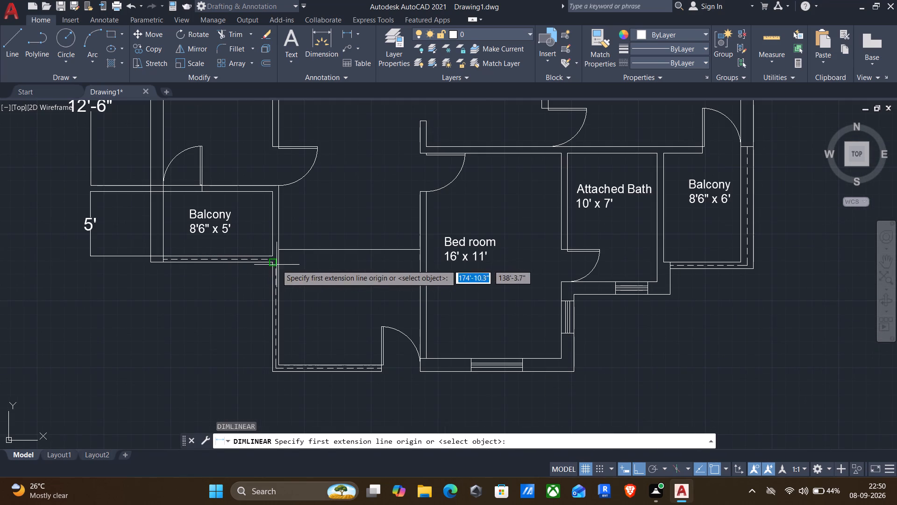
{"action": "scroll", "coordinate": [268, 261], "scroll_direction": "up", "scroll_amount": 3}
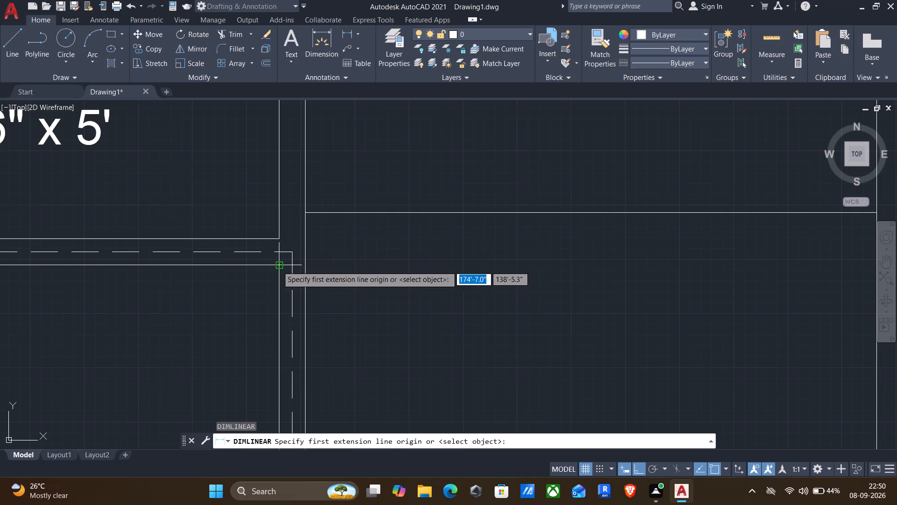
{"action": "left_click", "coordinate": [278, 266]}
{"action": "scroll", "coordinate": [273, 328], "scroll_direction": "down", "scroll_amount": 1}
{"action": "middle_click_drag", "start_coordinate": [273, 330], "coordinate": [286, 220]}
{"action": "scroll", "coordinate": [278, 340], "scroll_direction": "down", "scroll_amount": 1}
{"action": "middle_click_drag", "start_coordinate": [282, 334], "coordinate": [316, 267]}
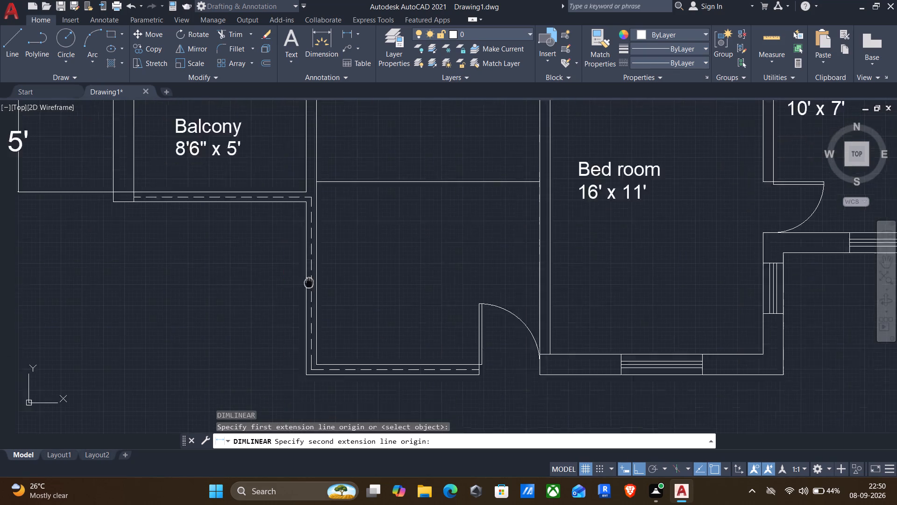
{"action": "middle_click_drag", "start_coordinate": [316, 267], "coordinate": [326, 240]}
{"action": "left_click", "coordinate": [331, 320]}
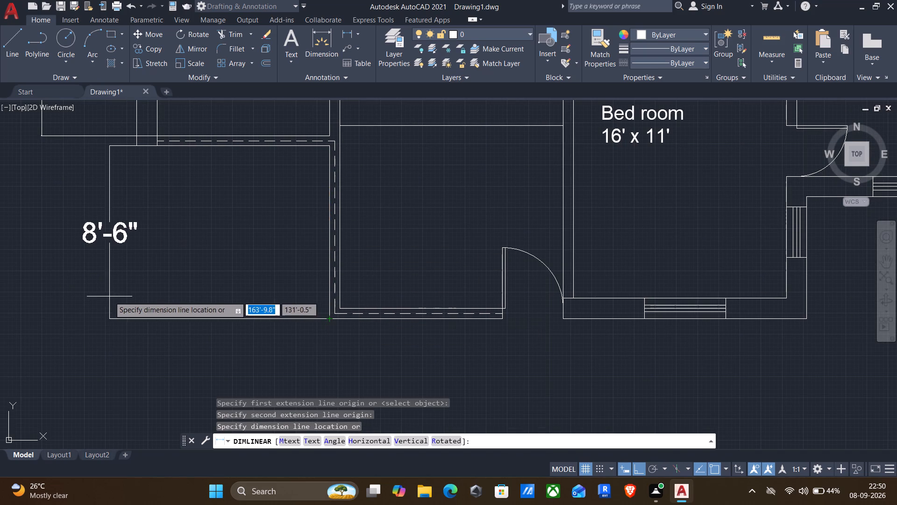
{"action": "left_click", "coordinate": [43, 300]}
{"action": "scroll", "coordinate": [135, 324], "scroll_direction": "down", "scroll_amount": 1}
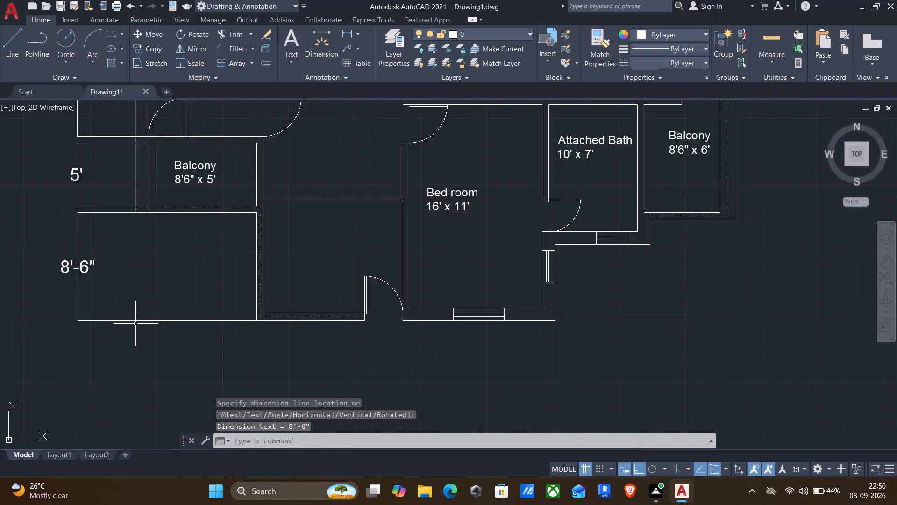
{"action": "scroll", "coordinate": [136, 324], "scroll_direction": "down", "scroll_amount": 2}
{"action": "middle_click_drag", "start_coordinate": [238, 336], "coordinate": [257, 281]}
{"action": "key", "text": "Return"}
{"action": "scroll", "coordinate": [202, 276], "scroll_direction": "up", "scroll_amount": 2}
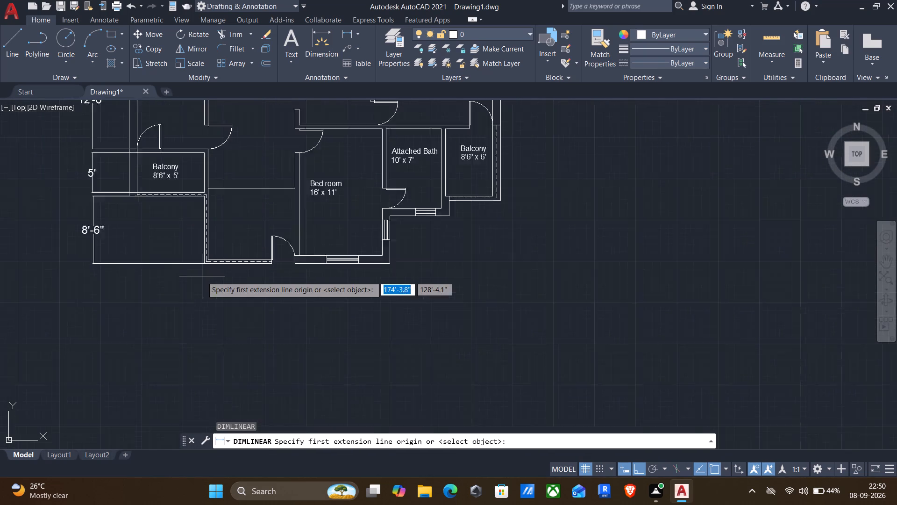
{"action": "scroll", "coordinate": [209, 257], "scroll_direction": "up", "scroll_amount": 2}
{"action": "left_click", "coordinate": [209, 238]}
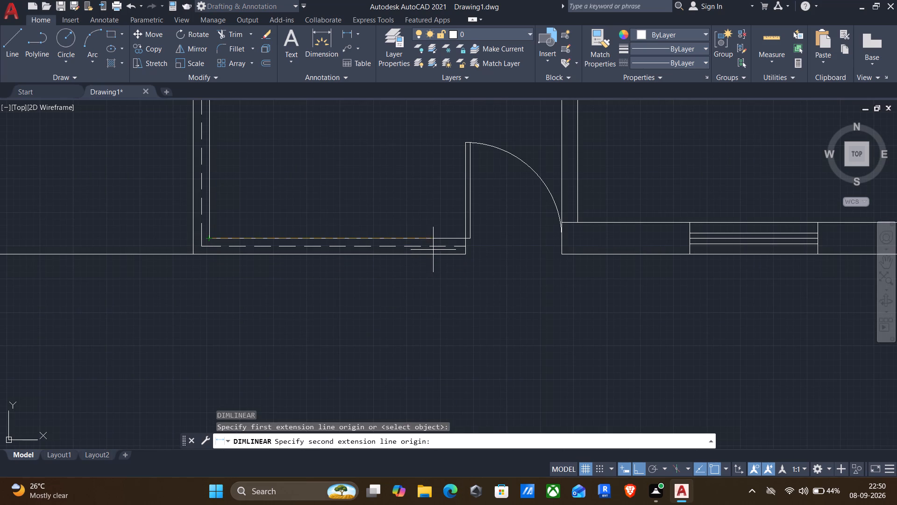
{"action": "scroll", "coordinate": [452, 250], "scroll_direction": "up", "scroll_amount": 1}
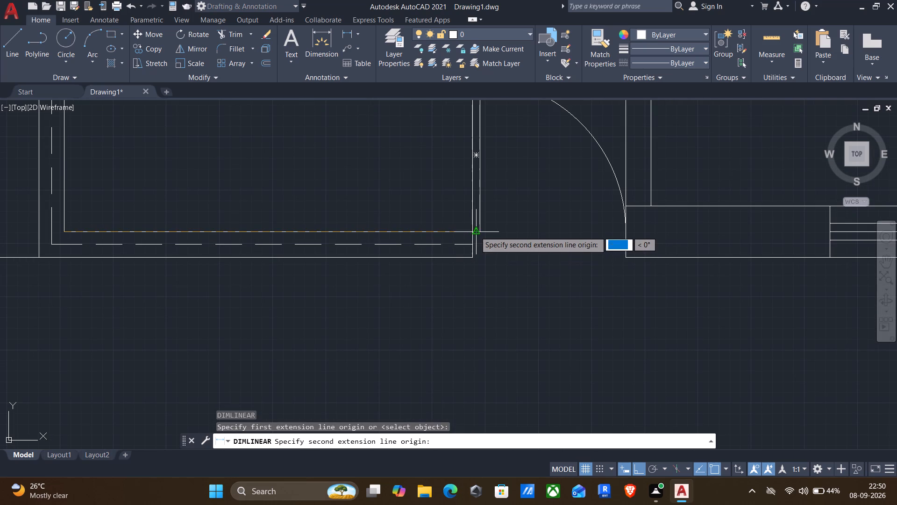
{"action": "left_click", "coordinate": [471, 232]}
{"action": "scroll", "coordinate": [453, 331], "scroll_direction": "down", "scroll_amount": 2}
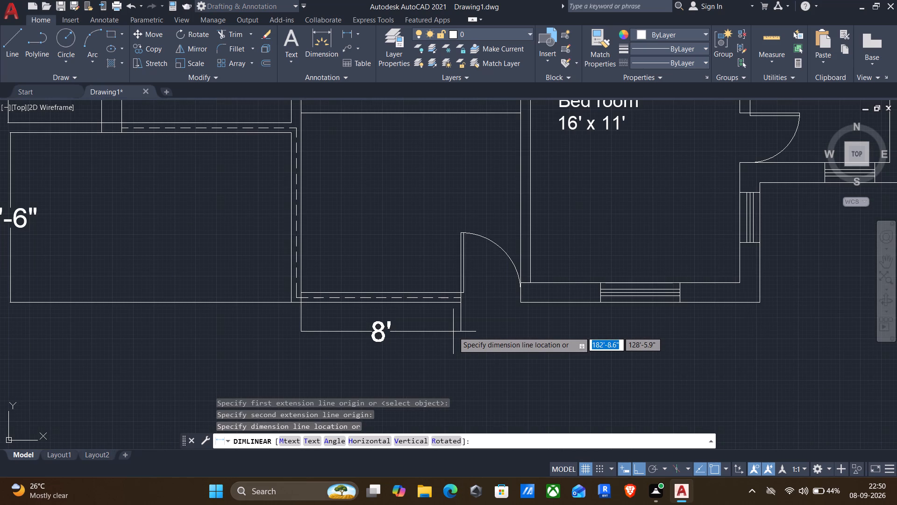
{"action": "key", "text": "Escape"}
Add a horizontal linear dimension south of the plan for the inner width of the space south of the Drawing cum dinning room.
{"action": "key", "text": "Return"}
{"action": "scroll", "coordinate": [525, 289], "scroll_direction": "up", "scroll_amount": 2}
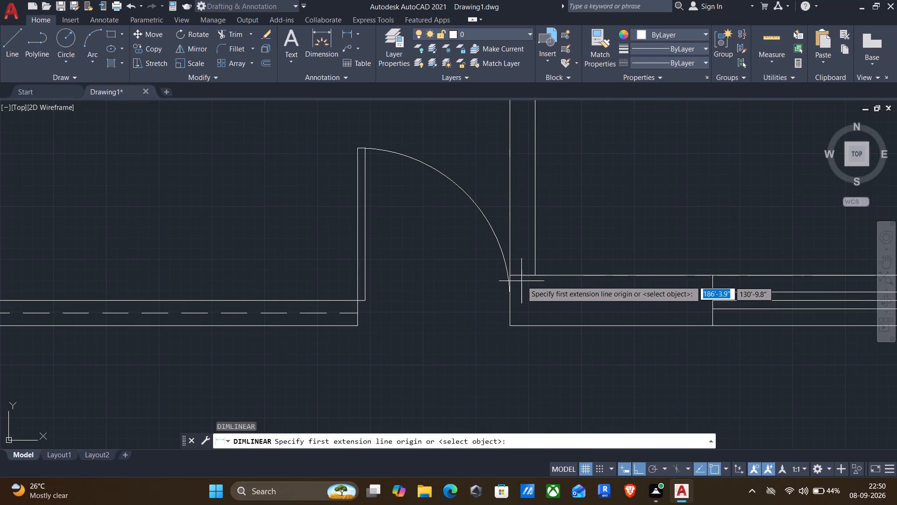
{"action": "left_click", "coordinate": [509, 276]}
{"action": "scroll", "coordinate": [303, 292], "scroll_direction": "down", "scroll_amount": 2}
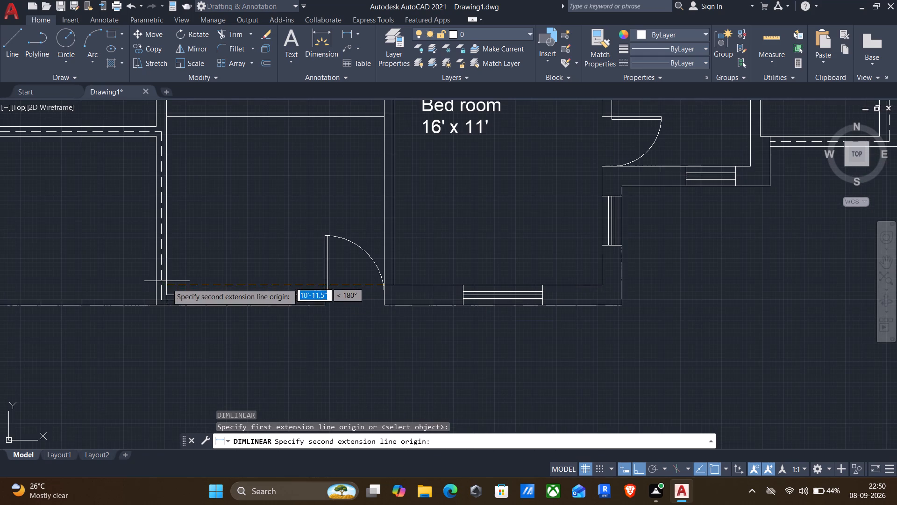
{"action": "scroll", "coordinate": [167, 286], "scroll_direction": "up", "scroll_amount": 2}
{"action": "left_click", "coordinate": [162, 282]}
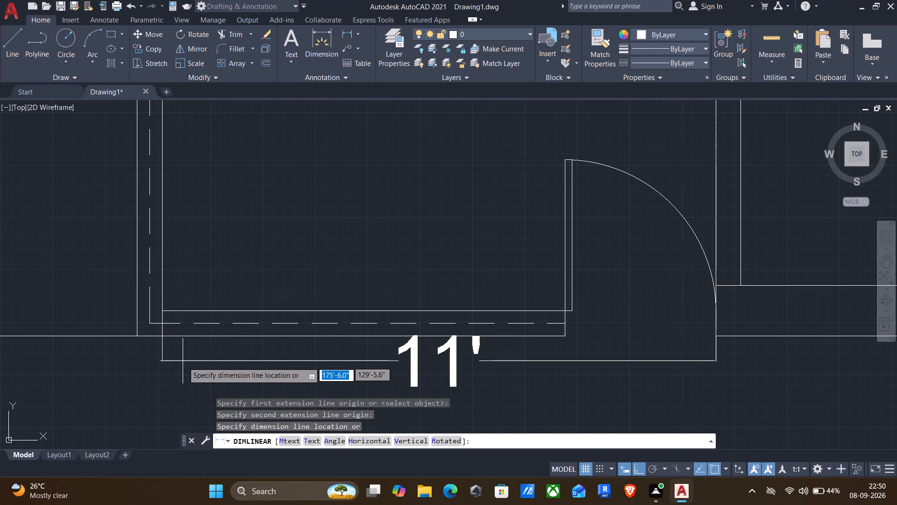
{"action": "scroll", "coordinate": [183, 362], "scroll_direction": "down", "scroll_amount": 1}
{"action": "middle_click_drag", "start_coordinate": [187, 373], "coordinate": [207, 301]}
{"action": "left_click", "coordinate": [203, 328]}
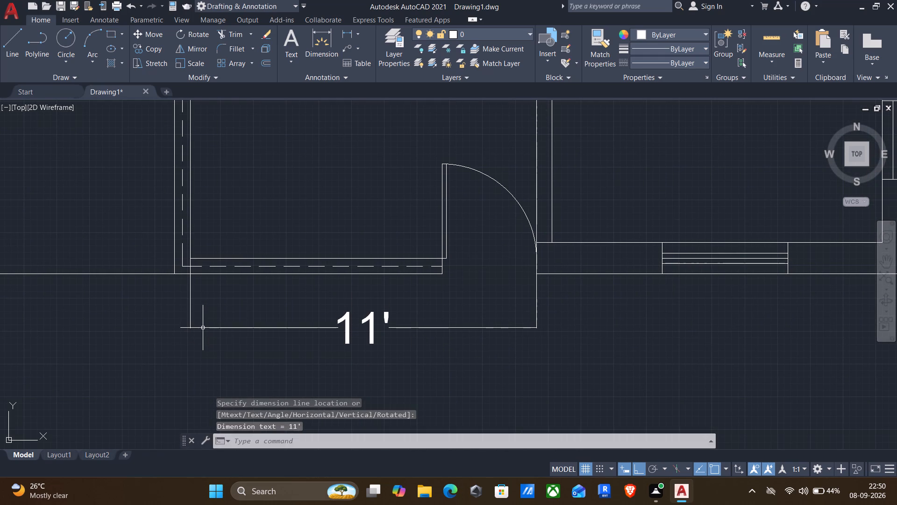
Add a horizontal linear dimension south of the 16' x 11' Bed room for its inner width, aligned with the neighbouring dimension.
{"action": "key", "text": "Return"}
{"action": "scroll", "coordinate": [638, 337], "scroll_direction": "down", "scroll_amount": 1}
{"action": "middle_click_drag", "start_coordinate": [619, 339], "coordinate": [574, 348]}
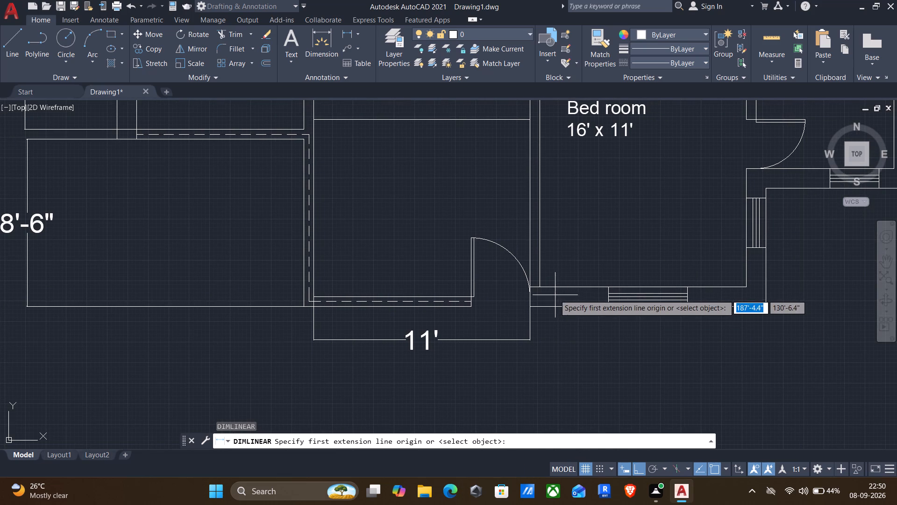
{"action": "left_click", "coordinate": [539, 289]}
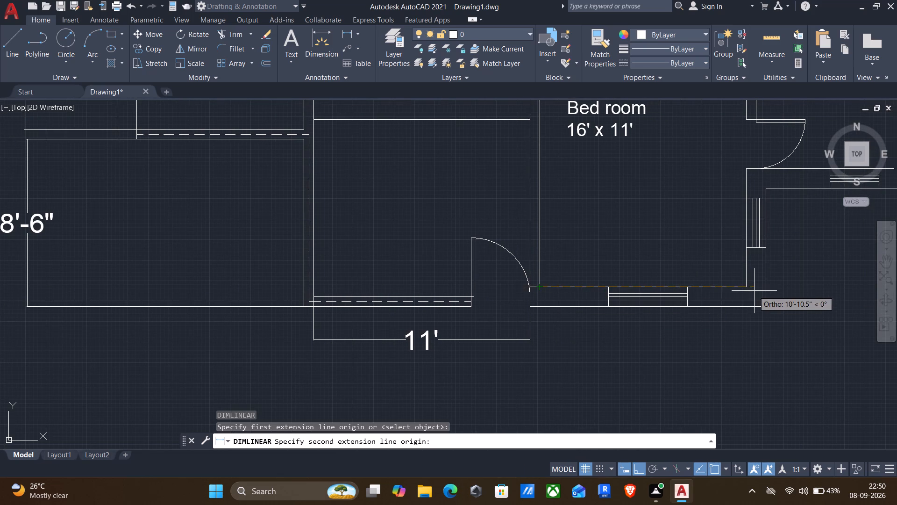
{"action": "left_click", "coordinate": [745, 287]}
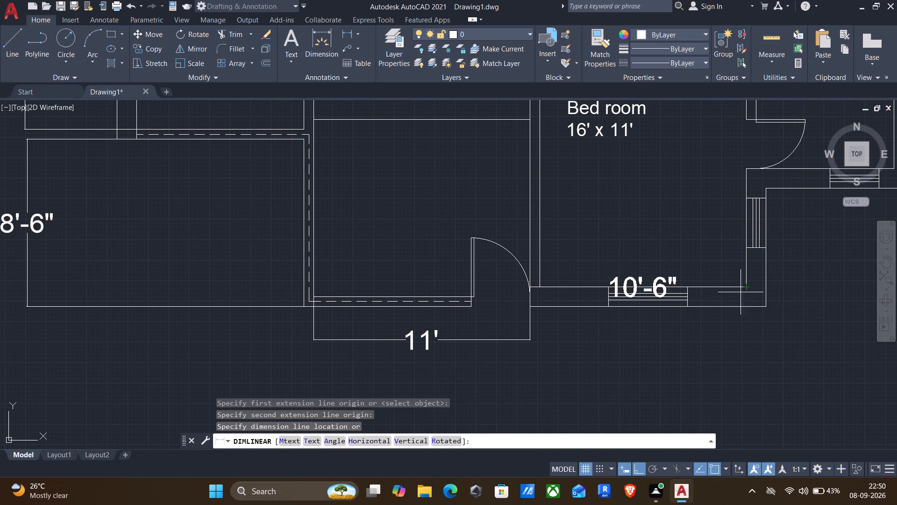
{"action": "left_click", "coordinate": [728, 340]}
Add a horizontal linear dimension from the 16' x 11' Bed room's outer east wall to the Attached Bath's outer southeast corner, aligned with the south dimensions.
{"action": "middle_click_drag", "start_coordinate": [682, 389], "coordinate": [679, 389]}
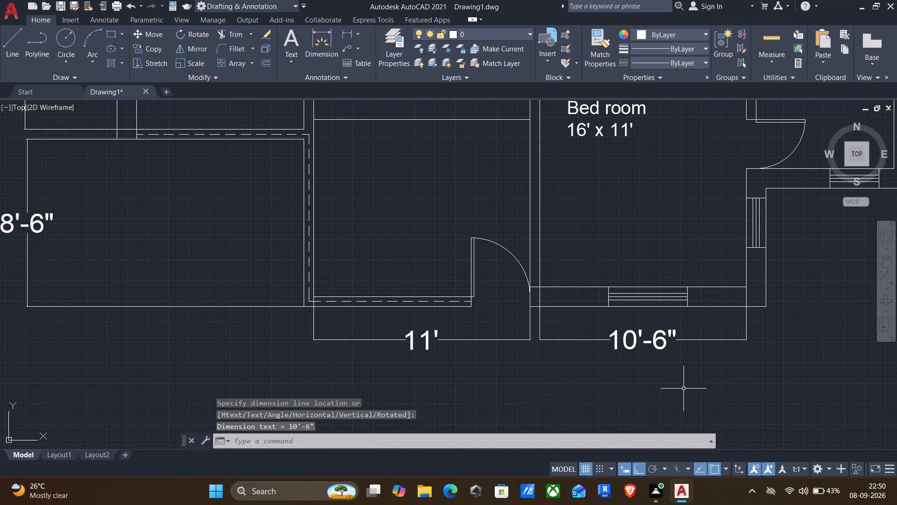
{"action": "middle_click_drag", "start_coordinate": [679, 389], "coordinate": [660, 394]}
{"action": "scroll", "coordinate": [699, 334], "scroll_direction": "down", "scroll_amount": 1}
{"action": "key", "text": "Return"}
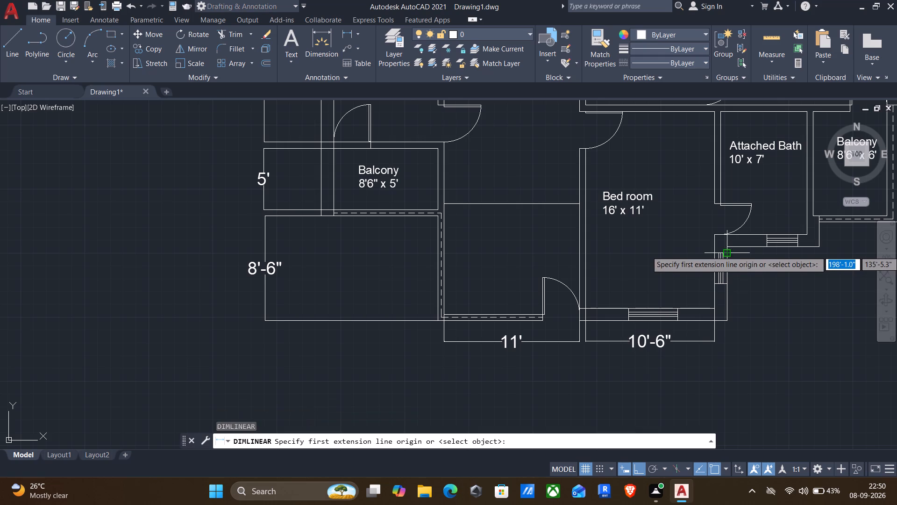
{"action": "left_click", "coordinate": [728, 247]}
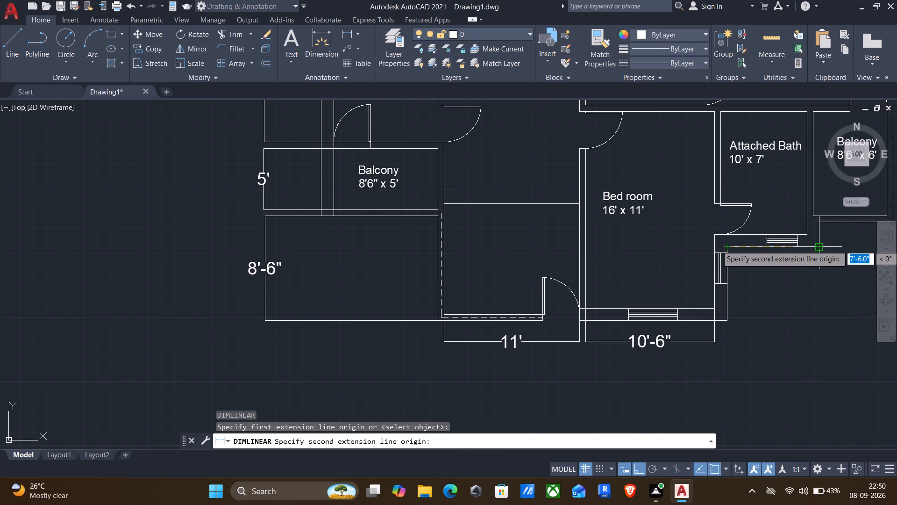
{"action": "left_click", "coordinate": [822, 245]}
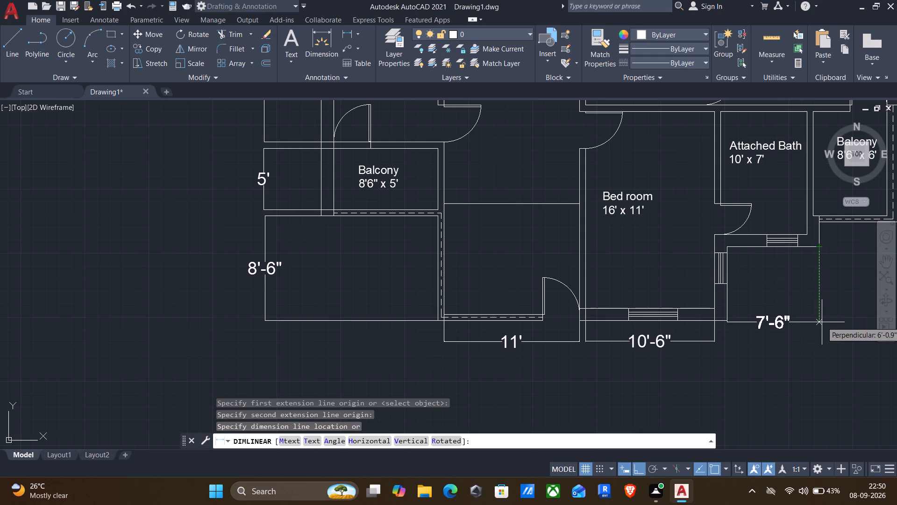
{"action": "left_click", "coordinate": [825, 343]}
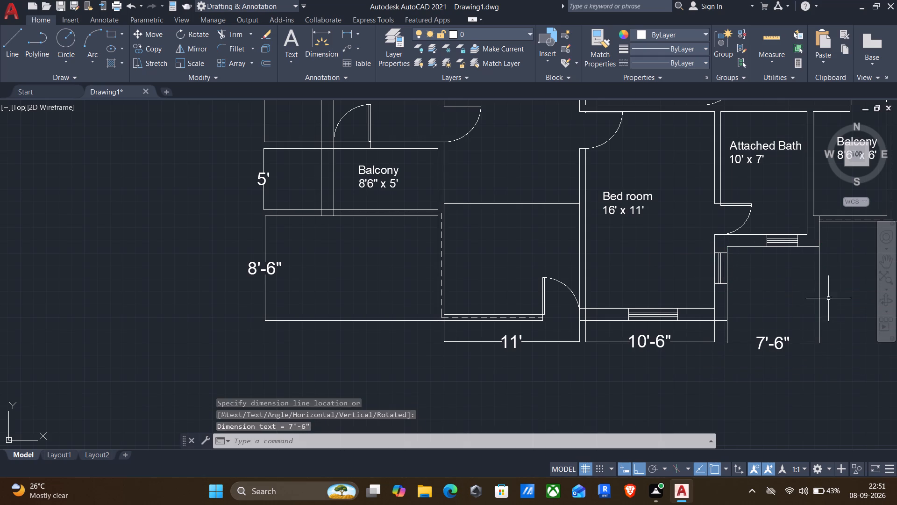
Add a horizontal linear dimension from the 8'6" x 6' Balcony's outer southeast corner to the Attached Bath's outer east wall, aligned with the south dimensions.
{"action": "middle_click_drag", "start_coordinate": [820, 286], "coordinate": [720, 316]}
{"action": "key", "text": "Return"}
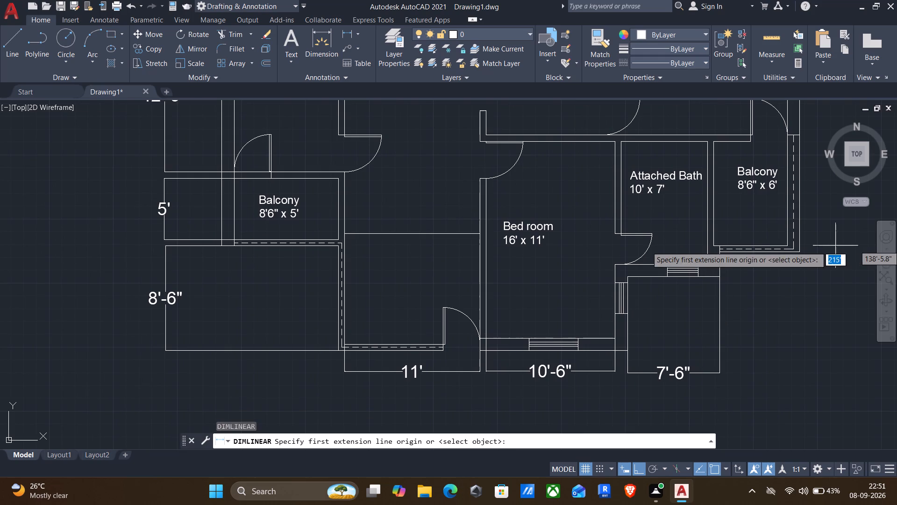
{"action": "left_click", "coordinate": [802, 250]}
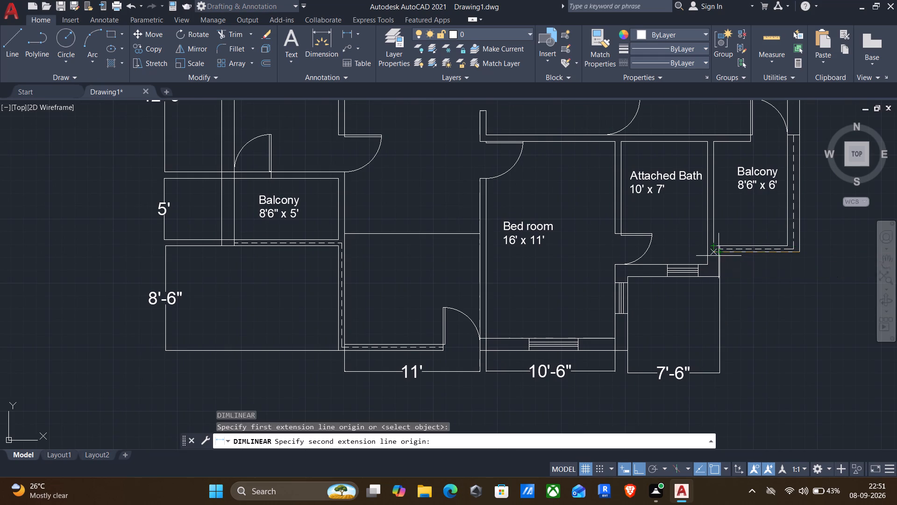
{"action": "left_click", "coordinate": [719, 256]}
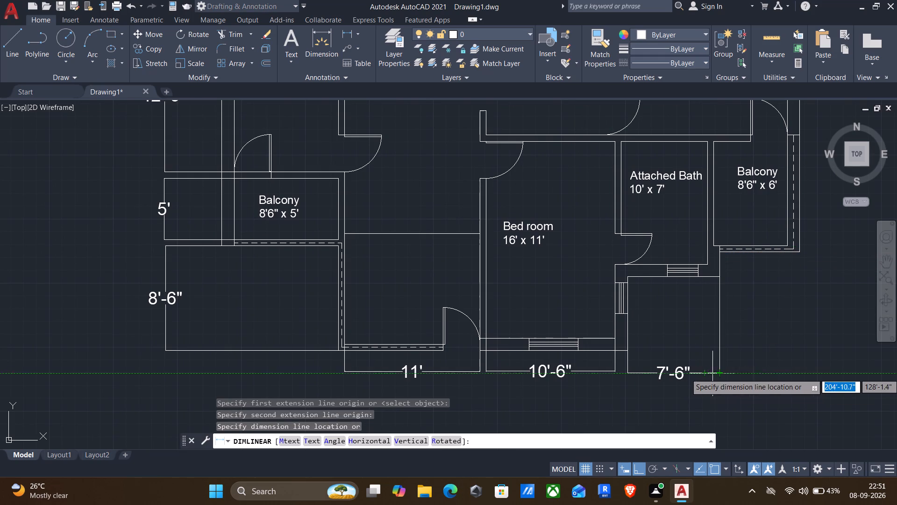
{"action": "left_click", "coordinate": [719, 373]}
Add a vertical linear dimension east of the 8'6" x 6' Balcony, from its inner southeast corner to the north face of its door wall.
{"action": "key", "text": "Return"}
{"action": "middle_click_drag", "start_coordinate": [814, 316], "coordinate": [802, 318]}
{"action": "middle_click_drag", "start_coordinate": [761, 325], "coordinate": [634, 377]}
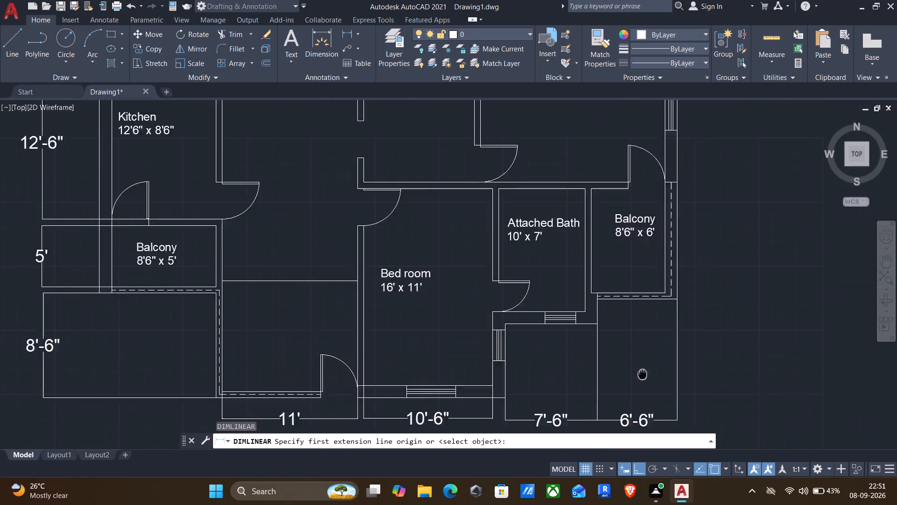
{"action": "middle_click_drag", "start_coordinate": [634, 377], "coordinate": [606, 385]}
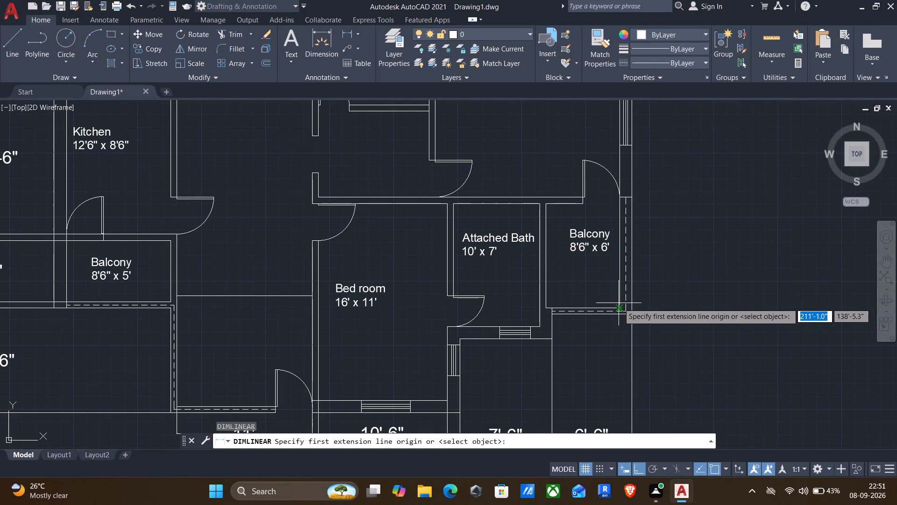
{"action": "left_click", "coordinate": [618, 303]}
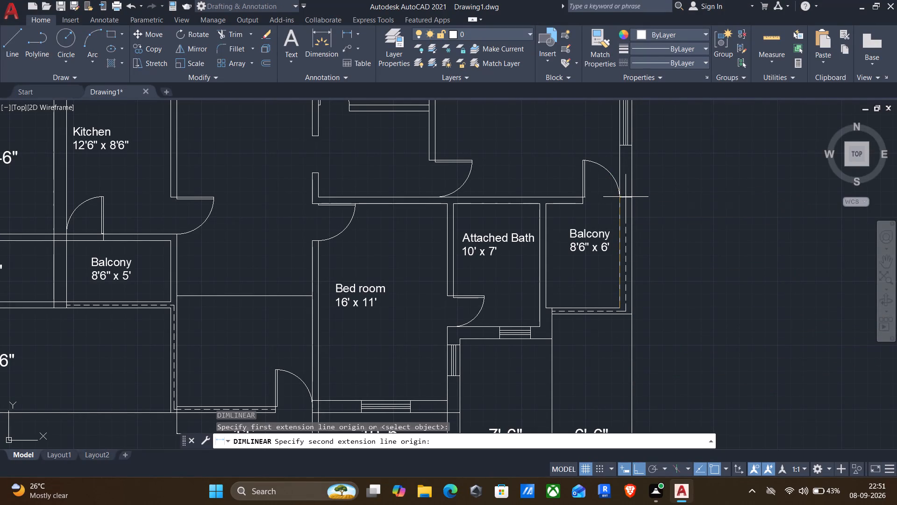
{"action": "scroll", "coordinate": [617, 198], "scroll_direction": "up", "scroll_amount": 1}
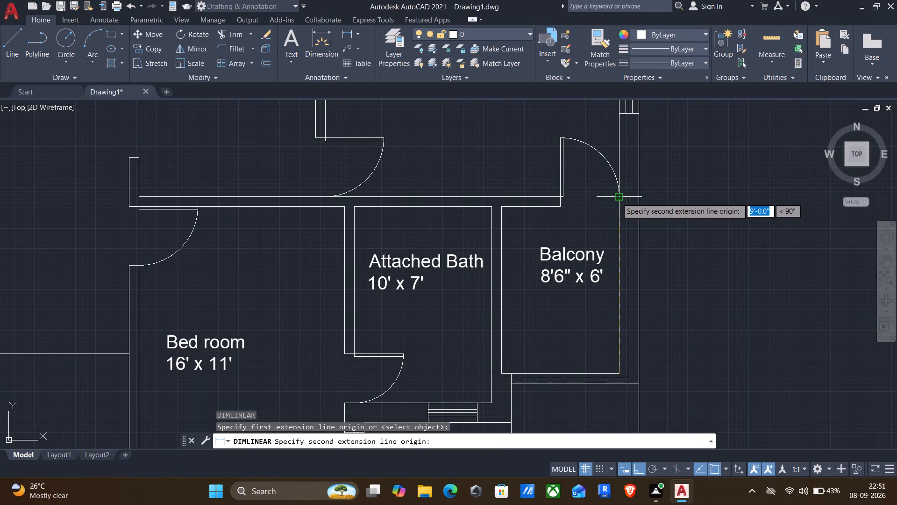
{"action": "left_click", "coordinate": [617, 198]}
{"action": "left_click", "coordinate": [723, 209]}
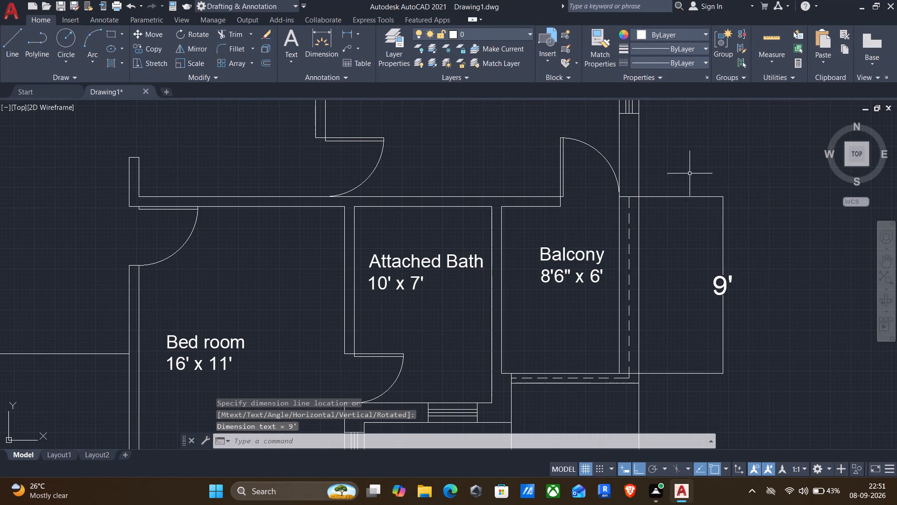
Add a vertical linear dimension east of the plan for the 16'6" x 15' Bed room's inner length, aligned with the Balcony's dimension.
{"action": "scroll", "coordinate": [690, 173], "scroll_direction": "down", "scroll_amount": 1}
{"action": "middle_click_drag", "start_coordinate": [685, 169], "coordinate": [623, 313]}
{"action": "scroll", "coordinate": [621, 201], "scroll_direction": "down", "scroll_amount": 1}
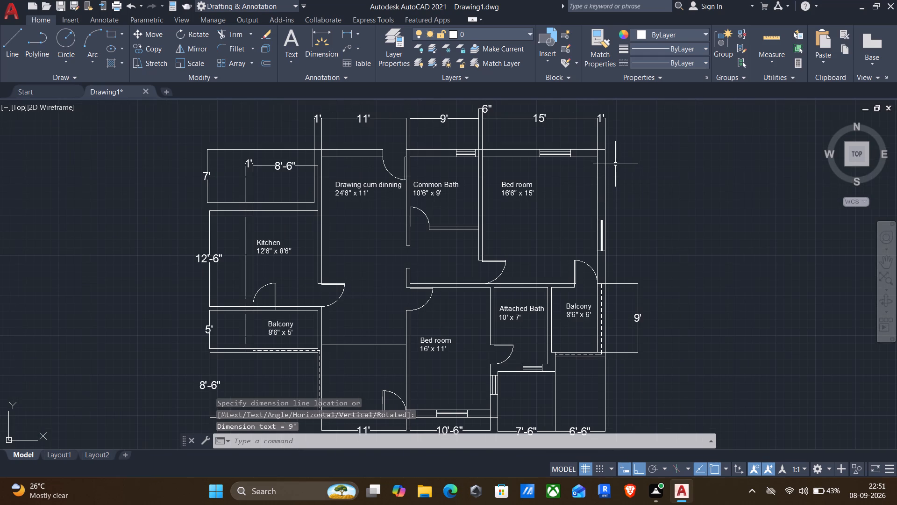
{"action": "key", "text": "Return"}
{"action": "left_click", "coordinate": [599, 159]}
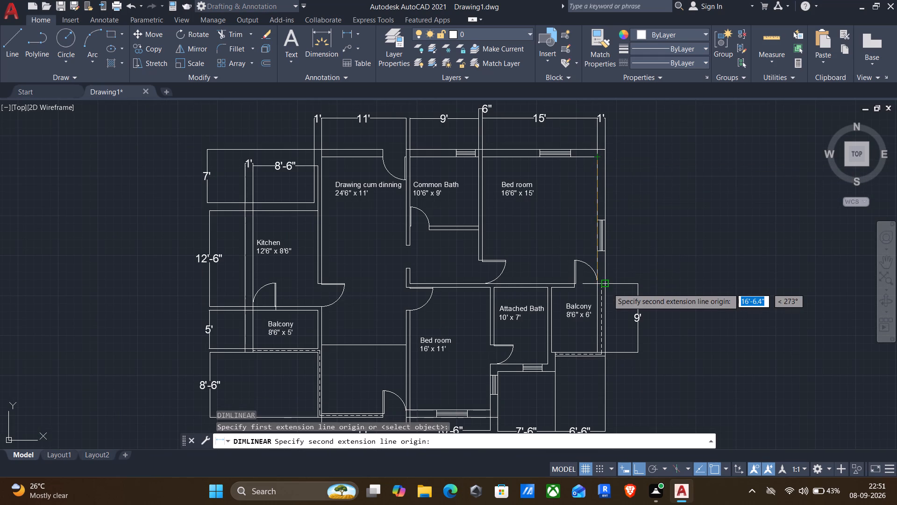
{"action": "scroll", "coordinate": [607, 291], "scroll_direction": "up", "scroll_amount": 1}
{"action": "left_click", "coordinate": [588, 277]}
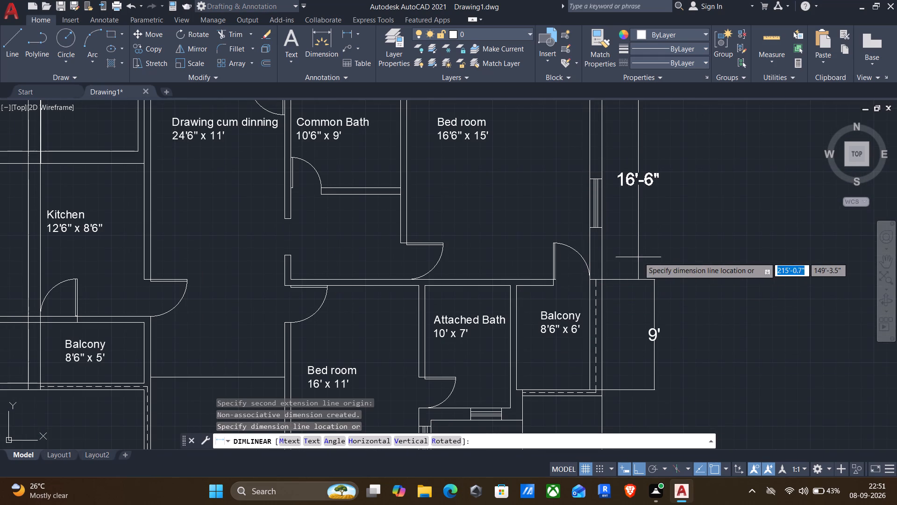
{"action": "left_click", "coordinate": [654, 256]}
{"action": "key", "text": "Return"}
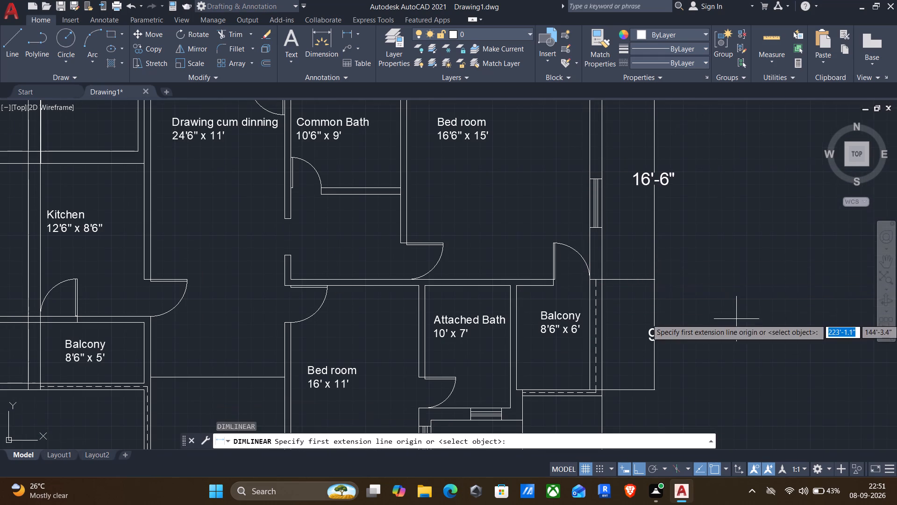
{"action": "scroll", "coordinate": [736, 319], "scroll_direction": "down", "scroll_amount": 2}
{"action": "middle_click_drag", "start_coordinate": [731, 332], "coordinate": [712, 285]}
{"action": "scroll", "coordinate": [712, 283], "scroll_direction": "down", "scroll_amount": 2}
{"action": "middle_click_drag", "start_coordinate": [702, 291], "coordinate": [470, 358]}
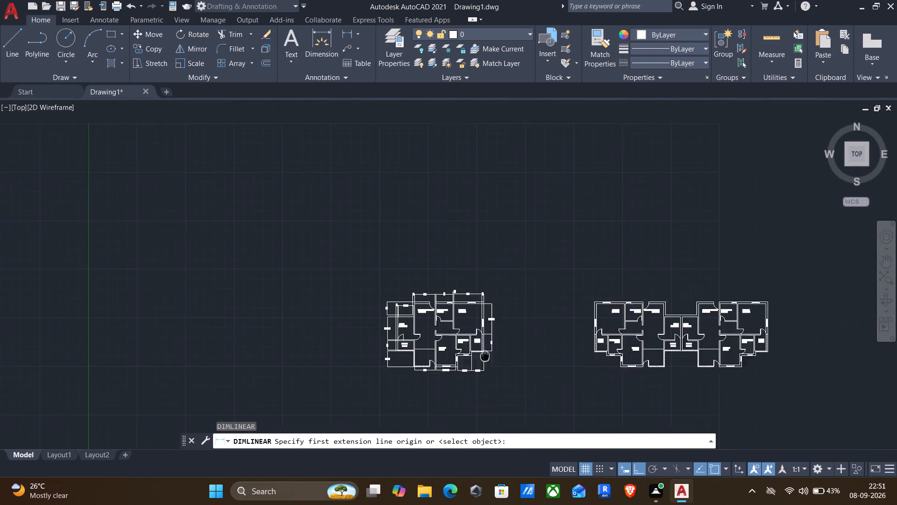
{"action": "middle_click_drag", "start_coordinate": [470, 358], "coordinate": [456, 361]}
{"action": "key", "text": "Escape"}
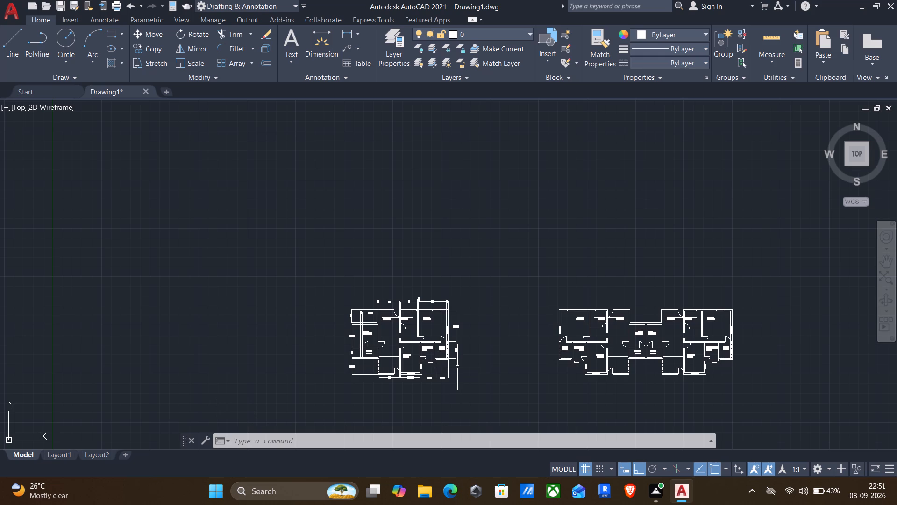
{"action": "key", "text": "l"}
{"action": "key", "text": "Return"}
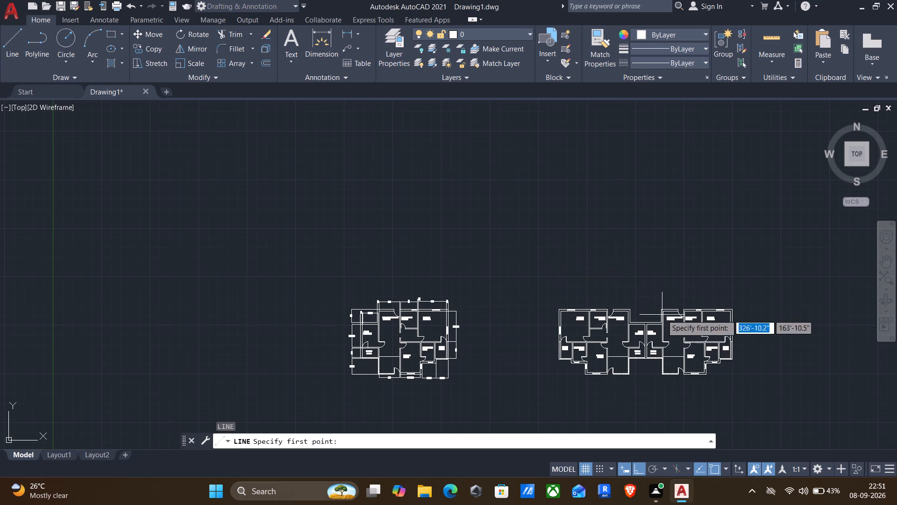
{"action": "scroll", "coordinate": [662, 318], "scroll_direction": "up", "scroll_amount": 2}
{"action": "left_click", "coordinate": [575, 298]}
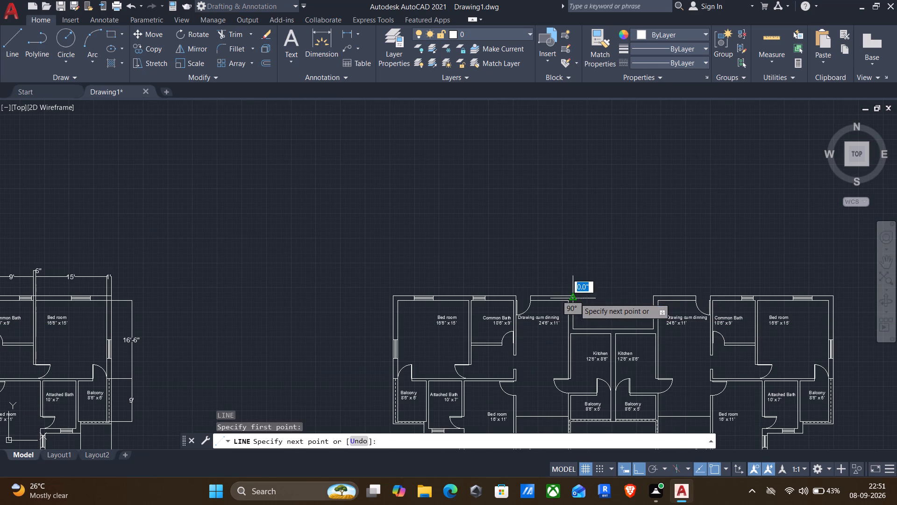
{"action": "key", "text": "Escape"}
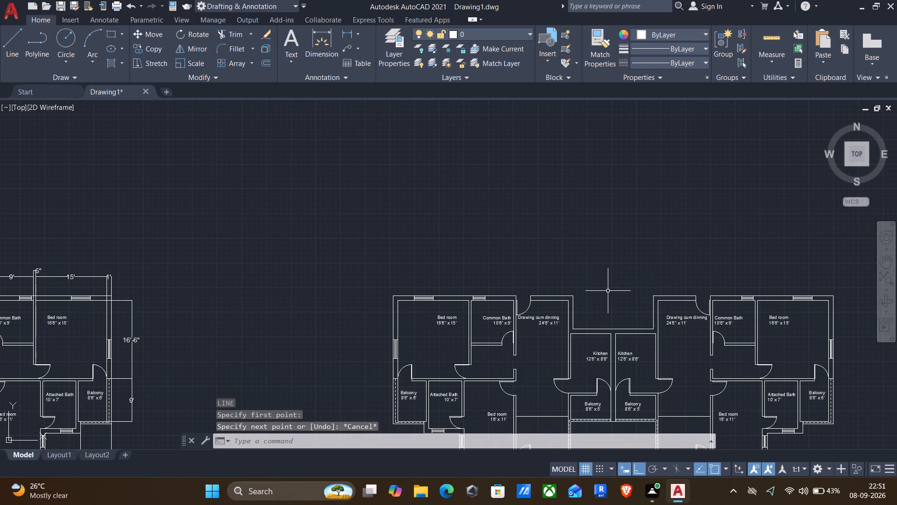
Draw a 17' horizontal line across the recess north of the twin Kitchens, joining the two Drawing cum dinning rooms' facing outer corners.
{"action": "key", "text": "Return"}
{"action": "scroll", "coordinate": [562, 302], "scroll_direction": "up", "scroll_amount": 2}
{"action": "left_click", "coordinate": [585, 287]}
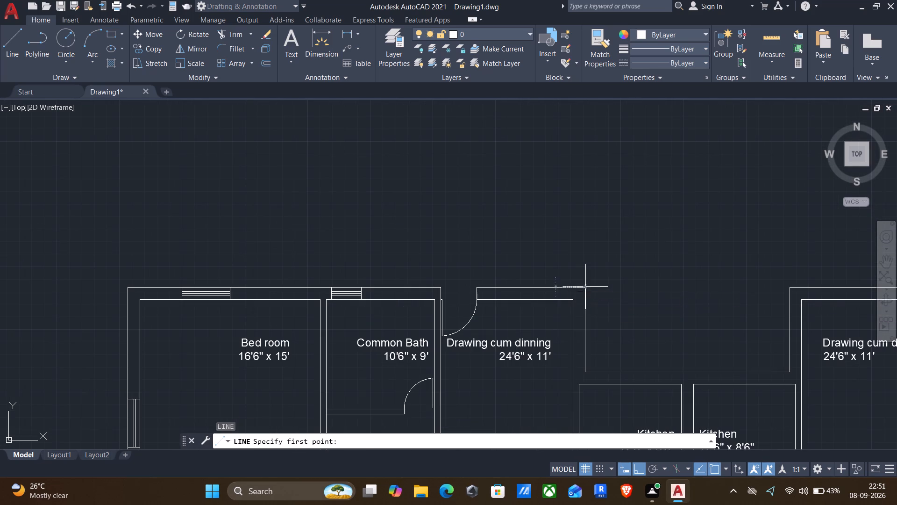
{"action": "left_click", "coordinate": [788, 287]}
{"action": "key", "text": "Return"}
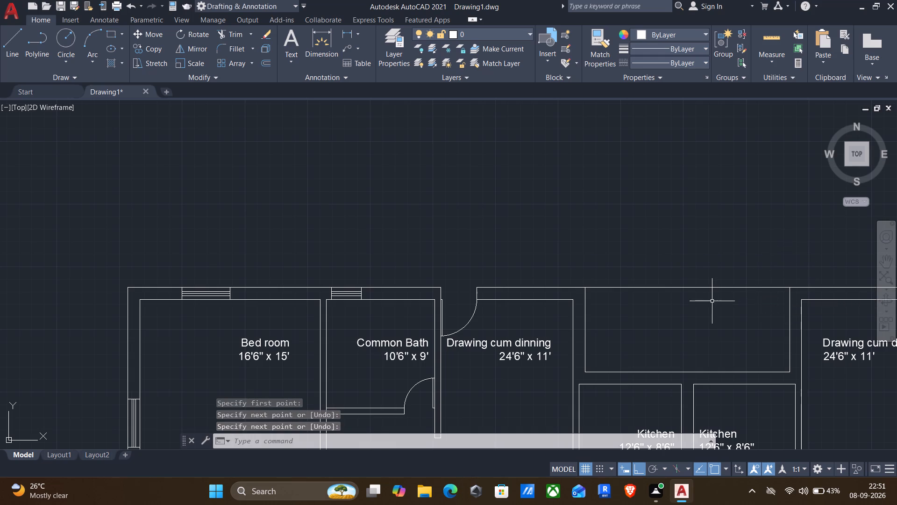
Start a vertical line at the midpoint of the line closing the recess between the twin units.
{"action": "key", "text": "l"}
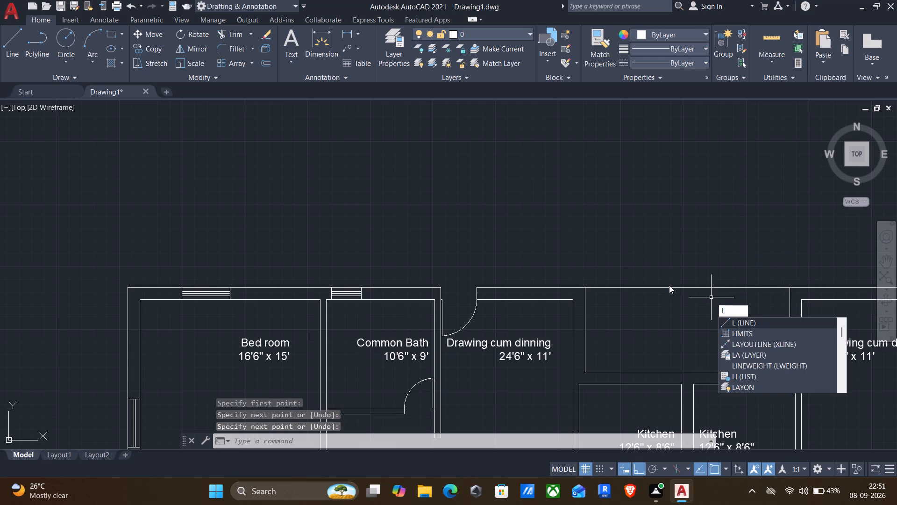
{"action": "key", "text": "Return"}
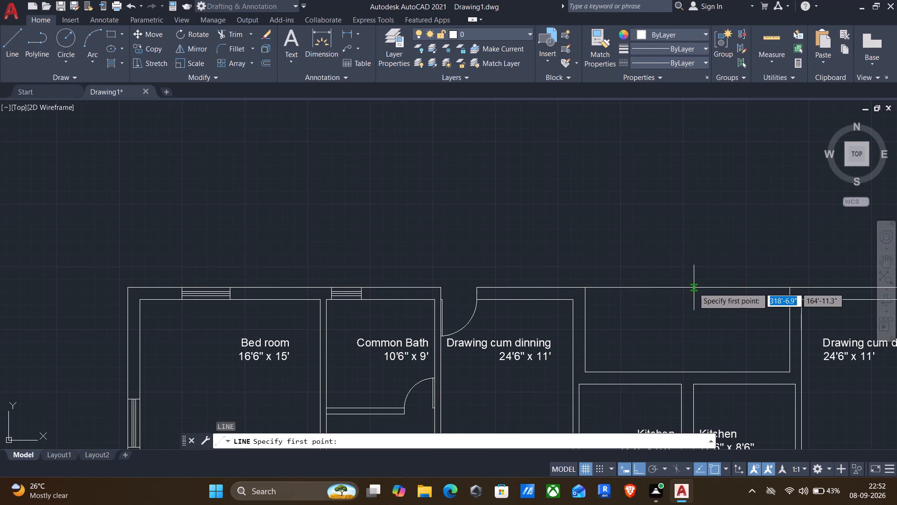
{"action": "left_click", "coordinate": [687, 289]}
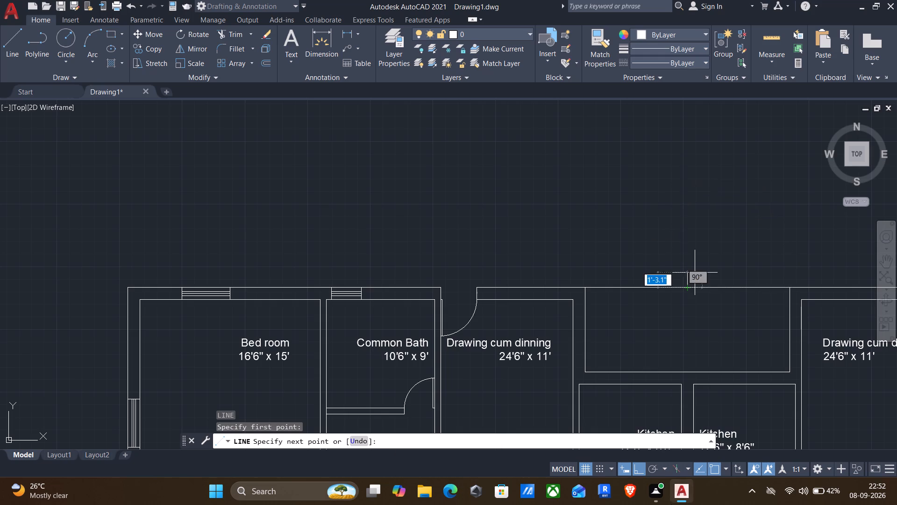
Turn on Night light in the Windows quick settings and return to the drawing.
{"action": "left_click", "coordinate": [824, 490]}
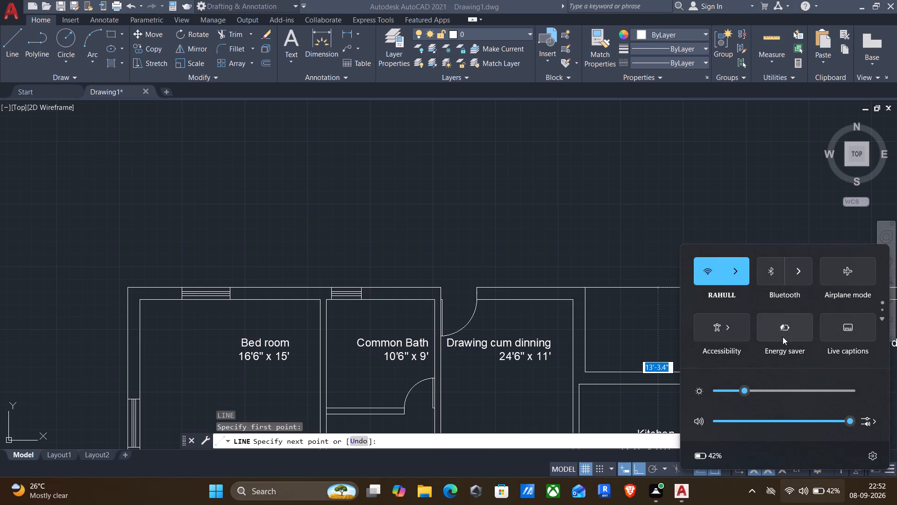
{"action": "left_click", "coordinate": [880, 321]}
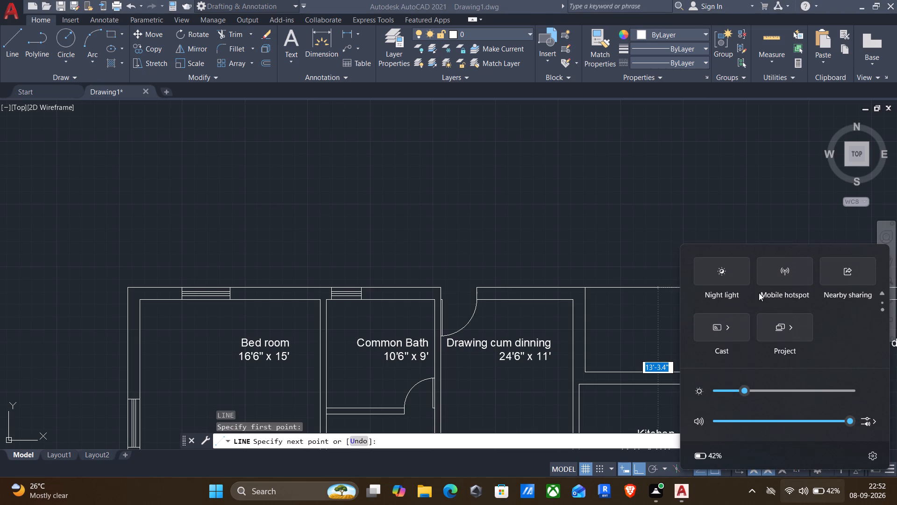
{"action": "left_click", "coordinate": [732, 281]}
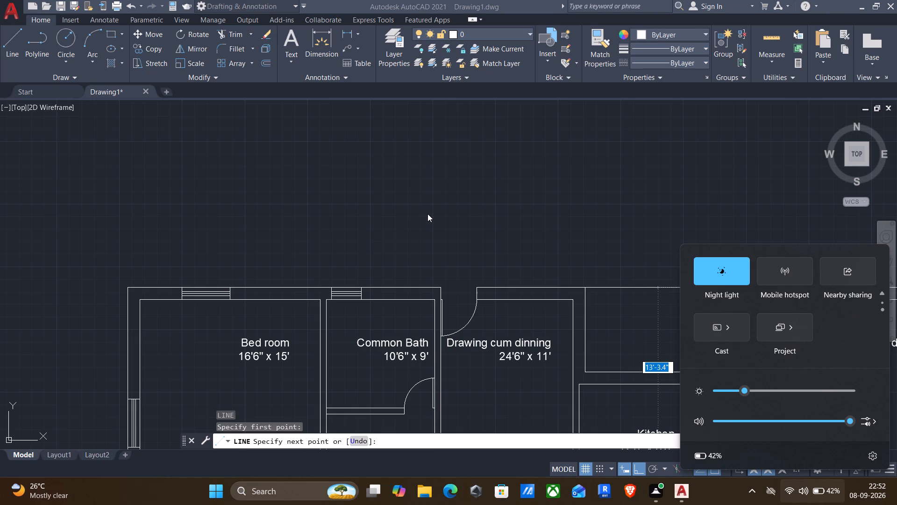
{"action": "key", "text": "Escape"}
Finish the vertical line 10' long, running north from the midpoint of the line closing the recess.
{"action": "middle_click_drag", "start_coordinate": [567, 299], "coordinate": [554, 269]}
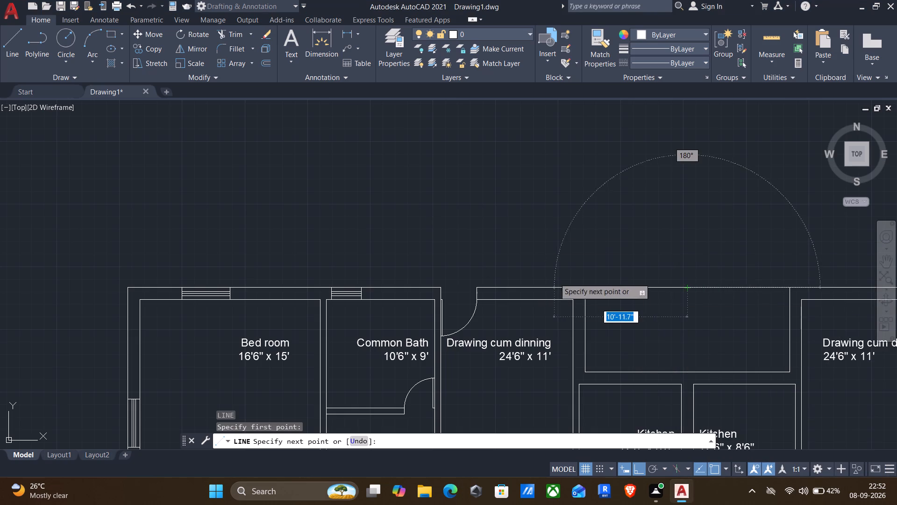
{"action": "middle_click_drag", "start_coordinate": [554, 269], "coordinate": [538, 210]}
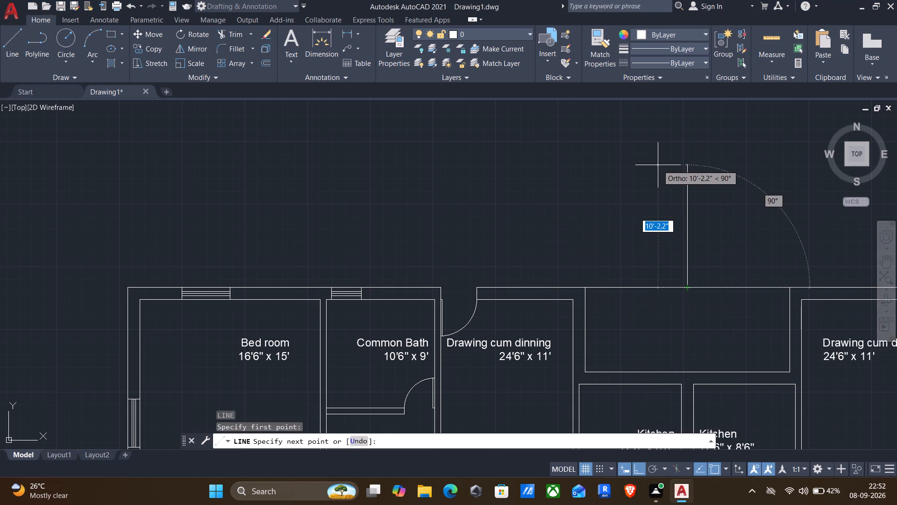
{"action": "key", "text": "1"}
{"action": "key", "text": "0"}
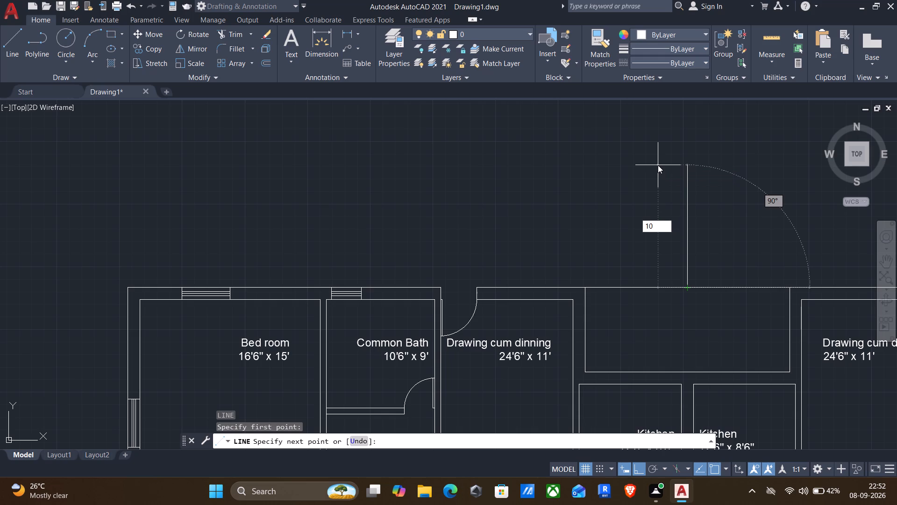
{"action": "key", "text": "apostrophe"}
{"action": "key", "text": "Return"}
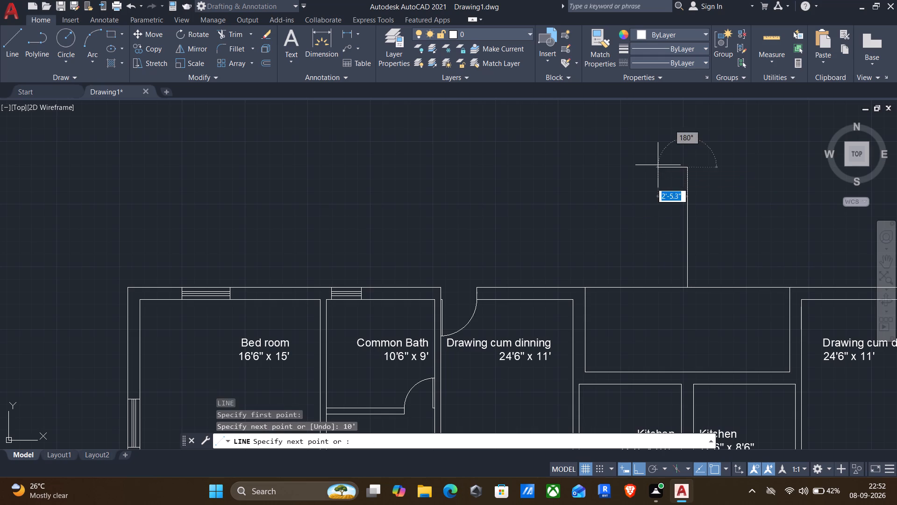
{"action": "scroll", "coordinate": [396, 214], "scroll_direction": "down", "scroll_amount": 2}
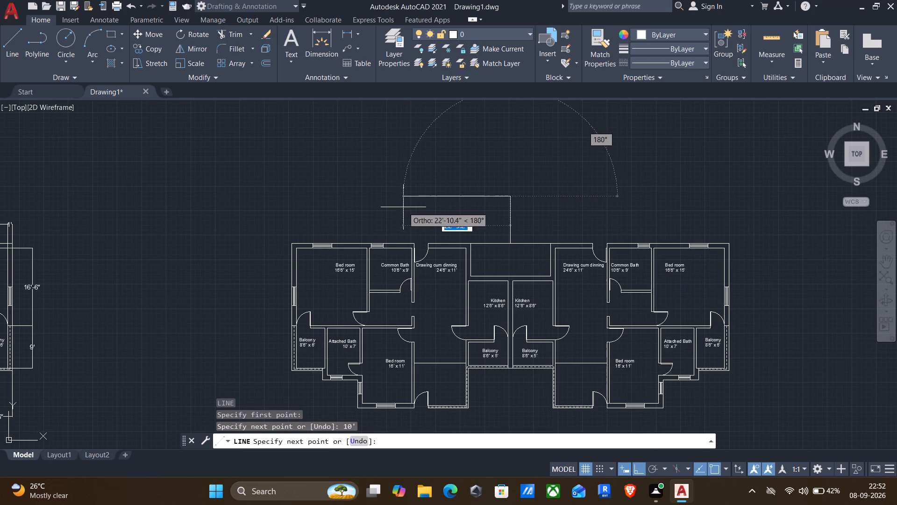
{"action": "key", "text": "Escape"}
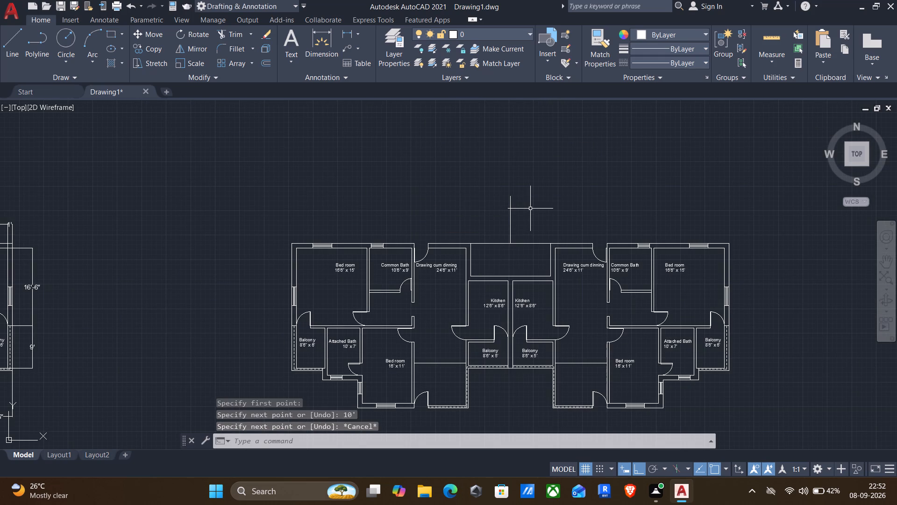
Offset the 10' vertical centre line 22'6" to the east.
{"action": "key", "text": "o"}
{"action": "key", "text": "Return"}
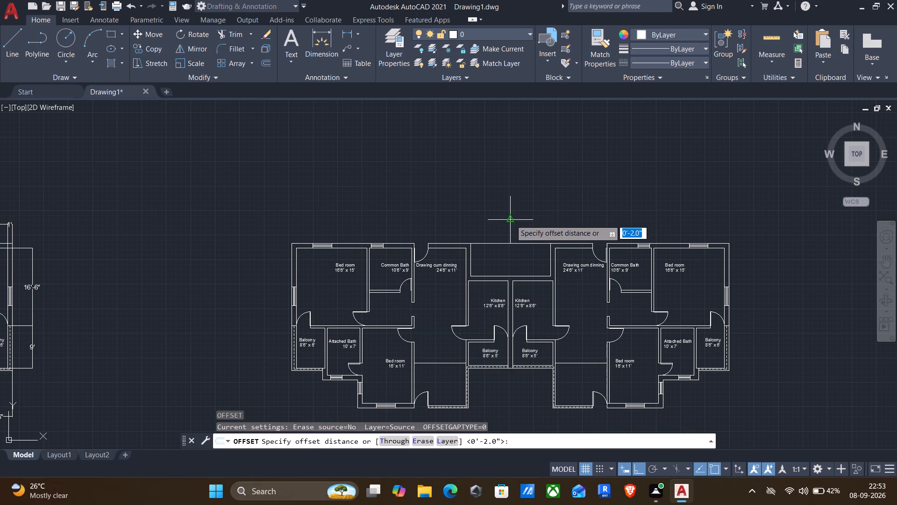
{"action": "left_click", "coordinate": [509, 220]}
{"action": "left_click", "coordinate": [526, 216]}
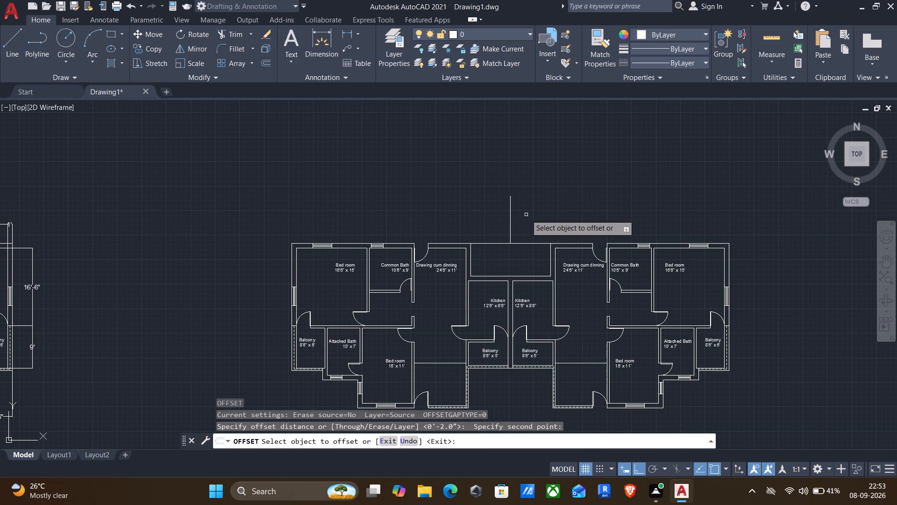
{"action": "left_click", "coordinate": [508, 219]}
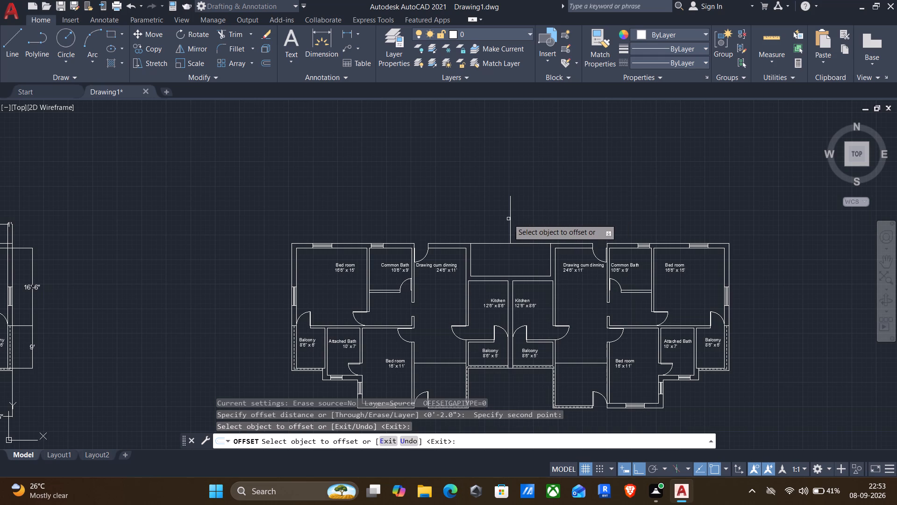
{"action": "left_click", "coordinate": [513, 218]}
{"action": "left_click", "coordinate": [510, 214]}
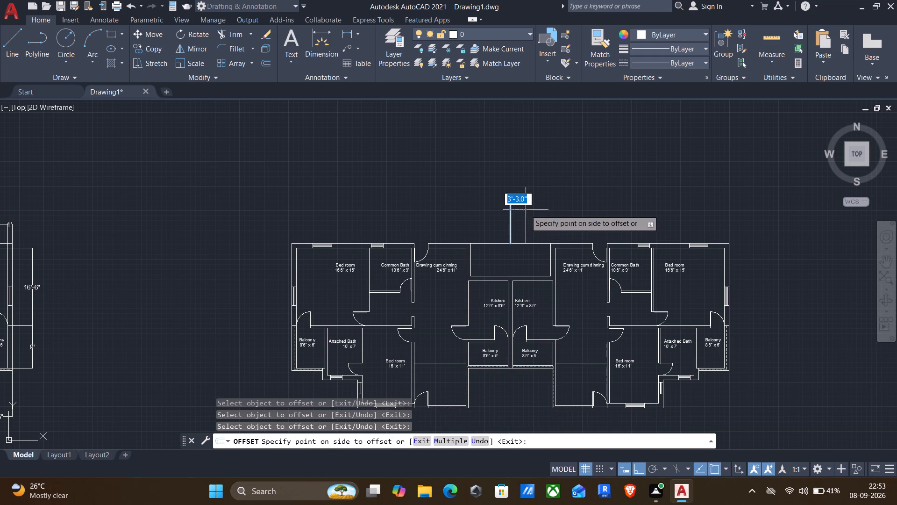
{"action": "type", "text": "22"}
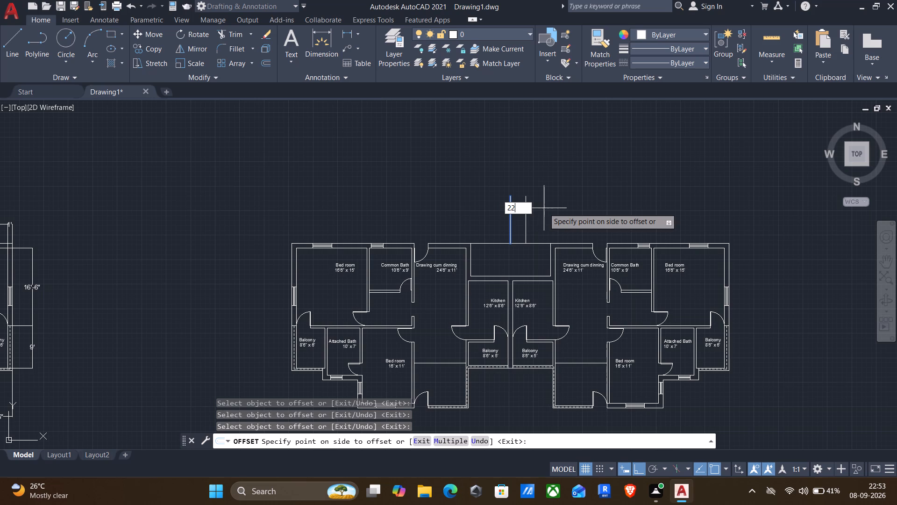
{"action": "type", "text": "'6\""}
{"action": "scroll", "coordinate": [544, 208], "scroll_direction": "up", "scroll_amount": 1}
{"action": "key", "text": "Return"}
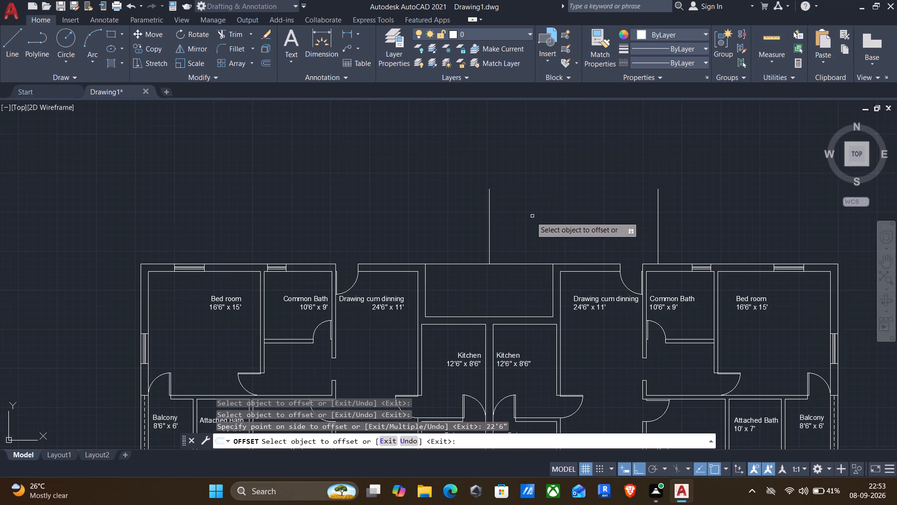
Offset the 10' vertical centre line 22'6" to the west.
{"action": "left_click", "coordinate": [489, 221]}
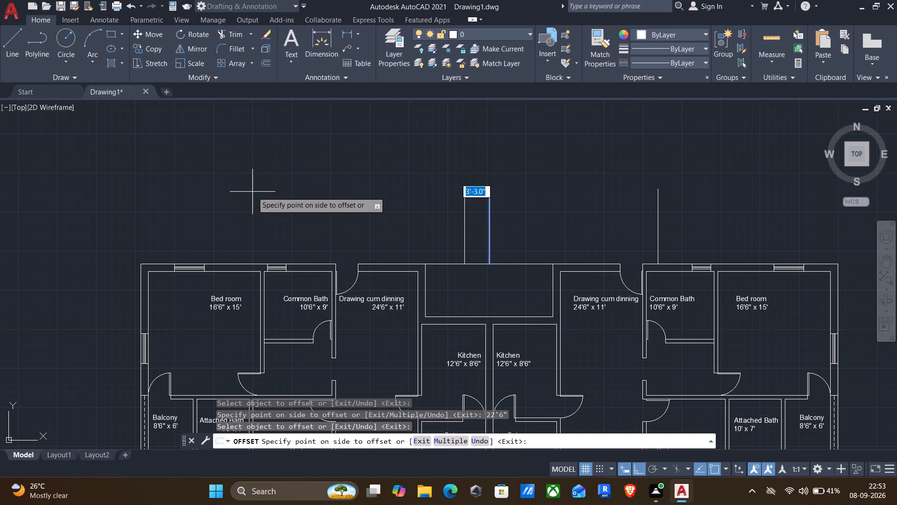
{"action": "type", "text": "22"}
{"action": "key", "text": "apostrophe"}
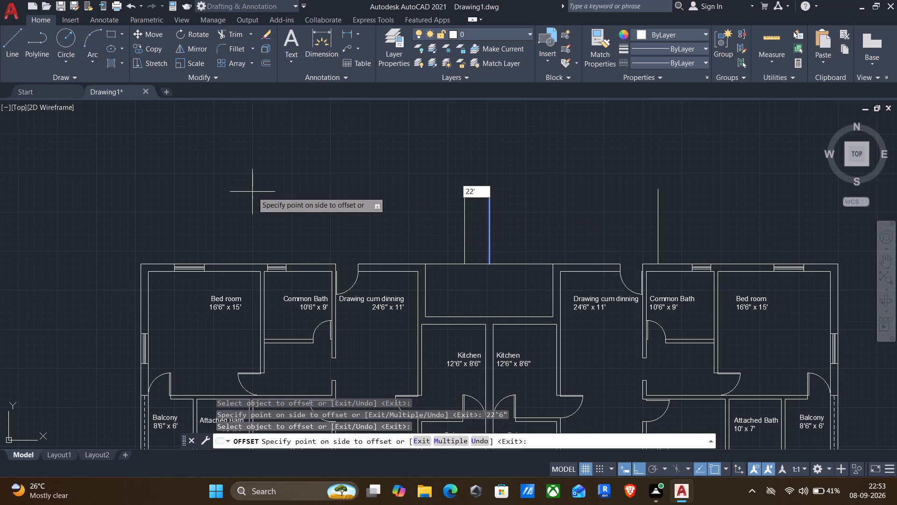
{"action": "key", "text": "6"}
{"action": "key", "text": "shift+quotedbl"}
{"action": "key", "text": "Return"}
{"action": "scroll", "coordinate": [366, 203], "scroll_direction": "down", "scroll_amount": 1}
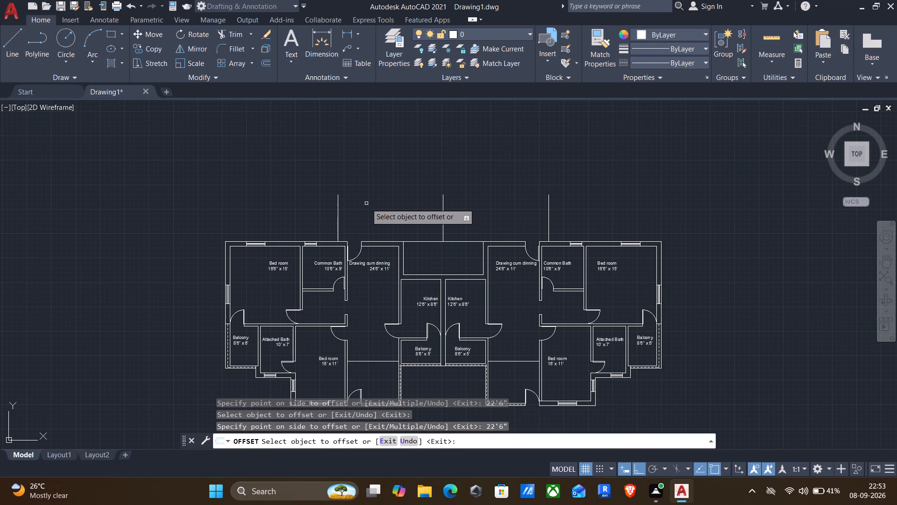
{"action": "key", "text": "Escape"}
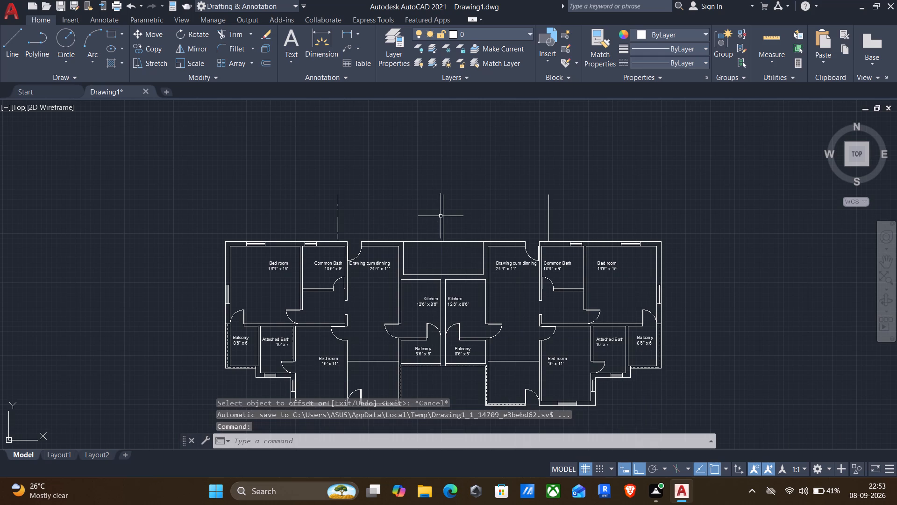
Delete the original 10' vertical centre line between the two offset lines.
{"action": "left_click", "coordinate": [441, 217]}
{"action": "left_click", "coordinate": [455, 213]}
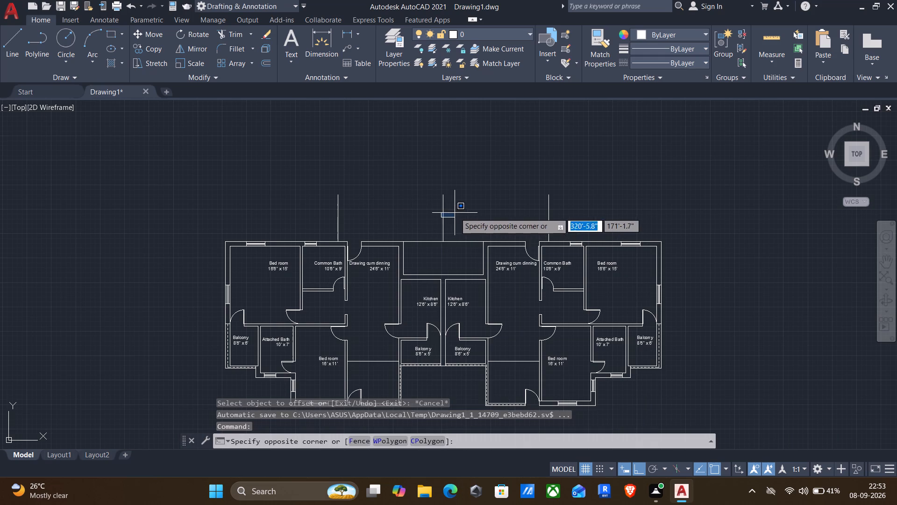
{"action": "left_click", "coordinate": [444, 221]}
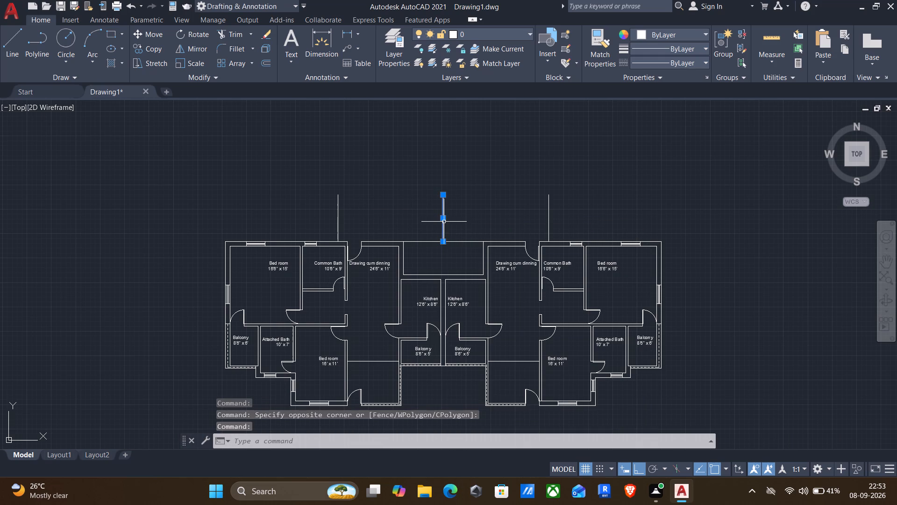
{"action": "key", "text": "Delete"}
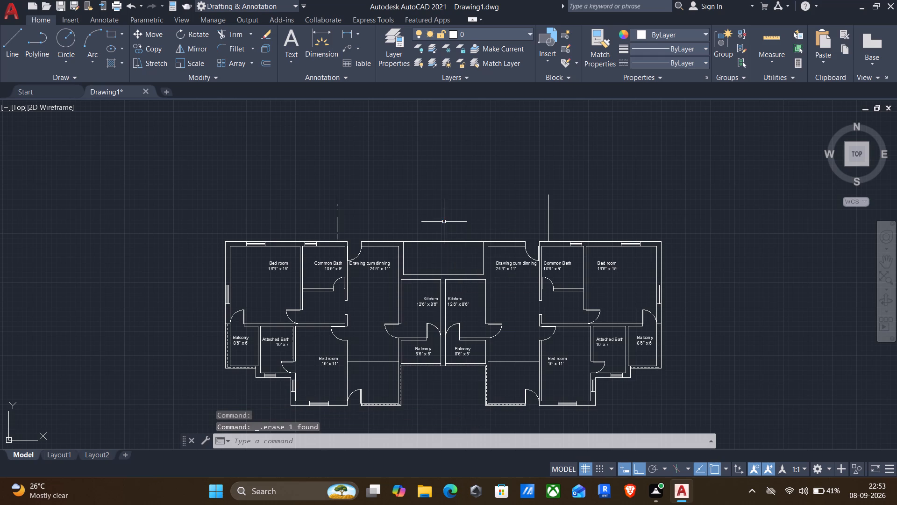
Draw a 45' horizontal line east from the west offset line's top end, joining the tops of both 10' lines.
{"action": "key", "text": "l"}
{"action": "key", "text": "Return"}
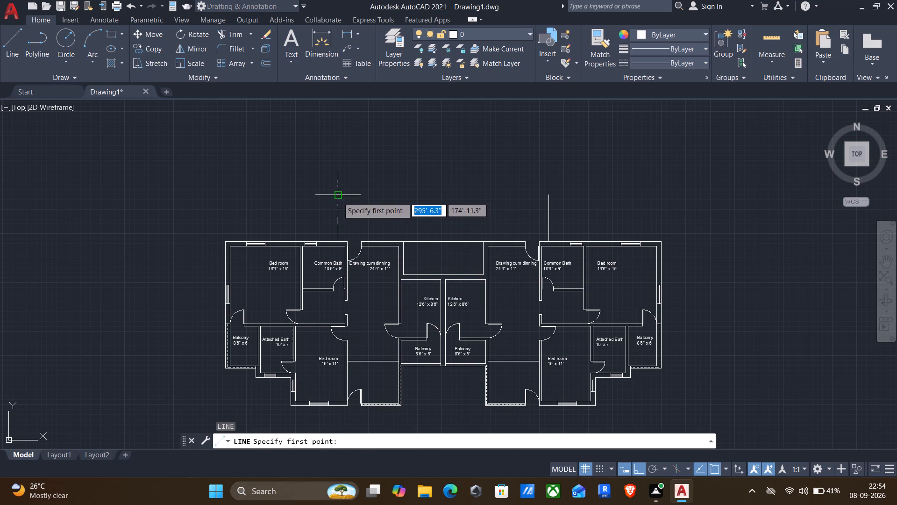
{"action": "left_click", "coordinate": [338, 197]}
{"action": "type", "text": "45"}
{"action": "key", "text": "apostrophe"}
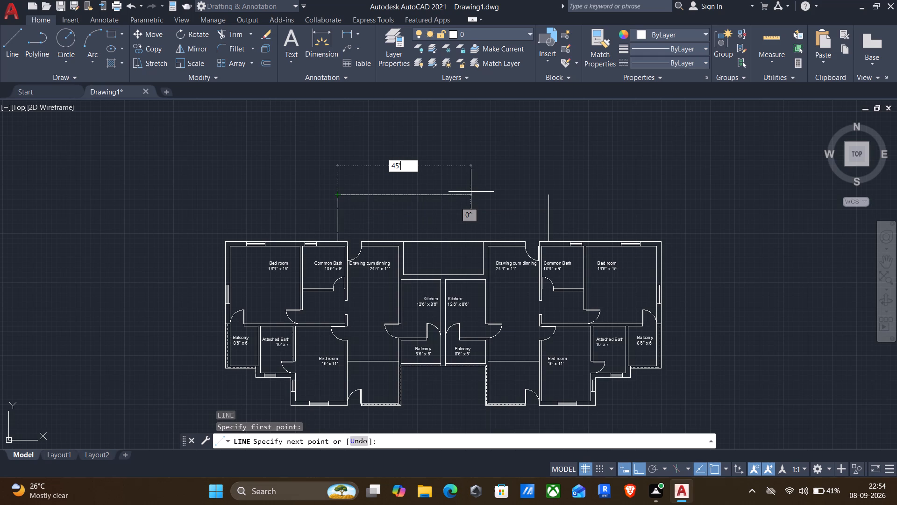
{"action": "key", "text": "Return"}
{"action": "key", "text": "Return"}
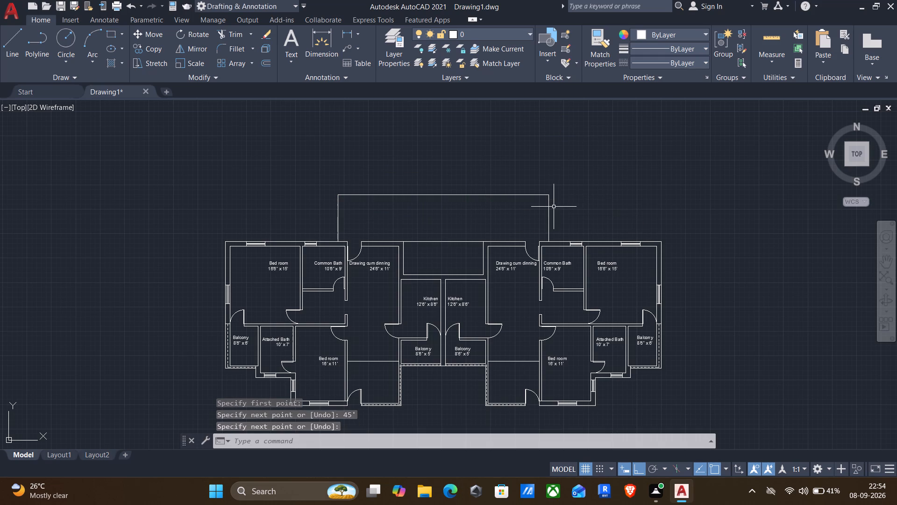
Mirror the whole twin-unit plan northward about a horizontal axis through the midpoint of the west 10' line, keeping the original.
{"action": "middle_click_drag", "start_coordinate": [557, 207], "coordinate": [561, 187]}
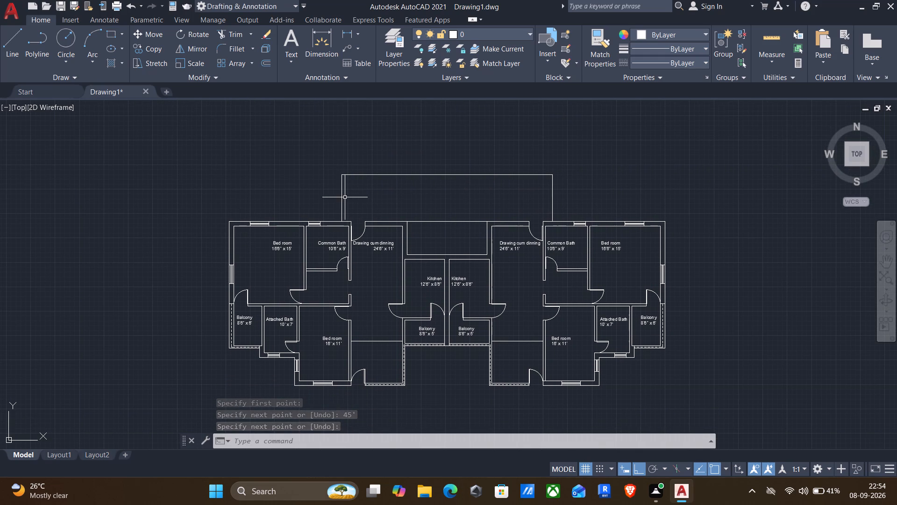
{"action": "middle_click_drag", "start_coordinate": [228, 217], "coordinate": [252, 155]}
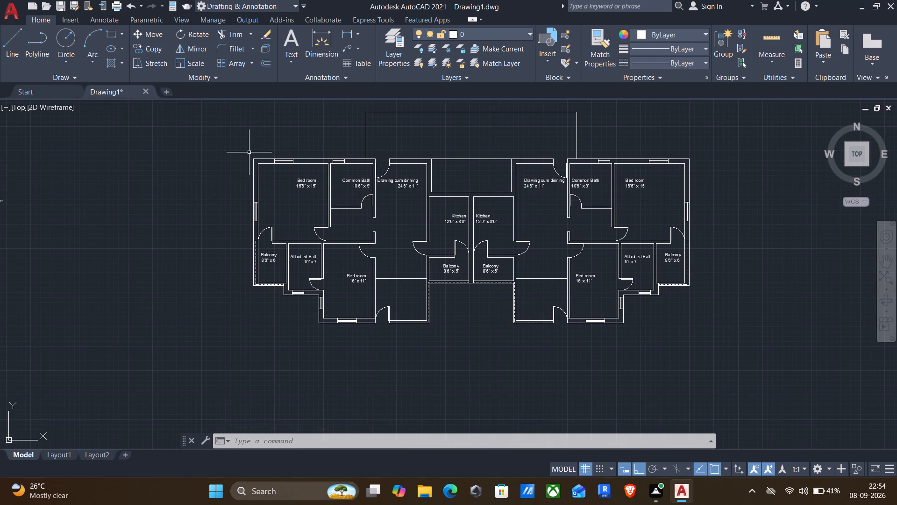
{"action": "scroll", "coordinate": [249, 152], "scroll_direction": "down", "scroll_amount": 1}
{"action": "left_click", "coordinate": [236, 148]}
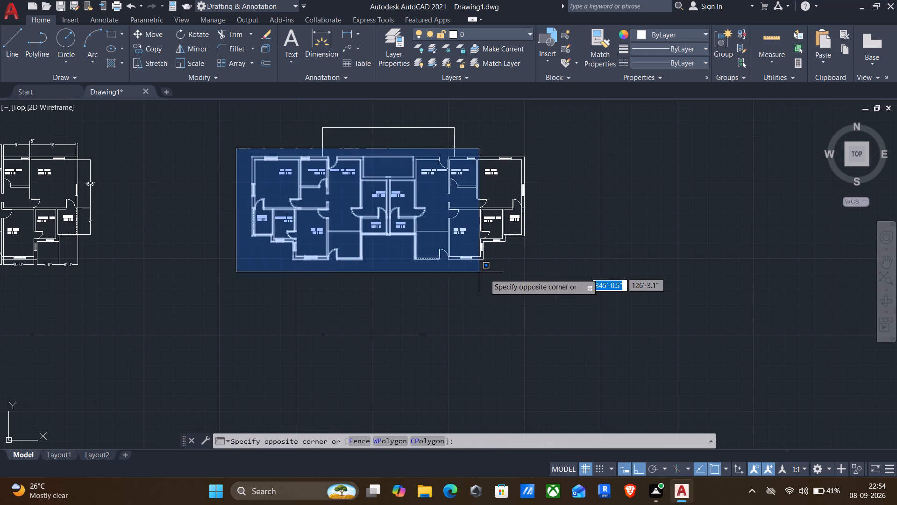
{"action": "left_click", "coordinate": [544, 279]}
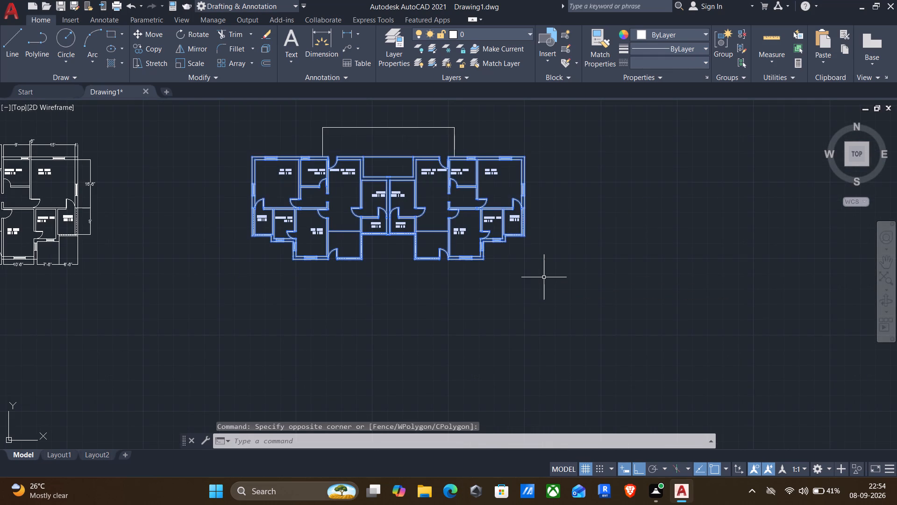
{"action": "key", "text": "m"}
{"action": "key", "text": "i"}
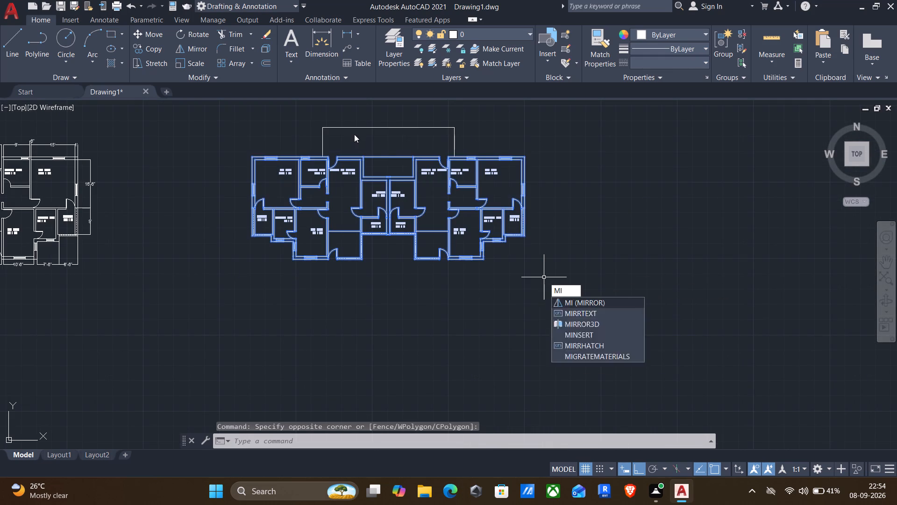
{"action": "key", "text": "Return"}
{"action": "left_click", "coordinate": [321, 144]}
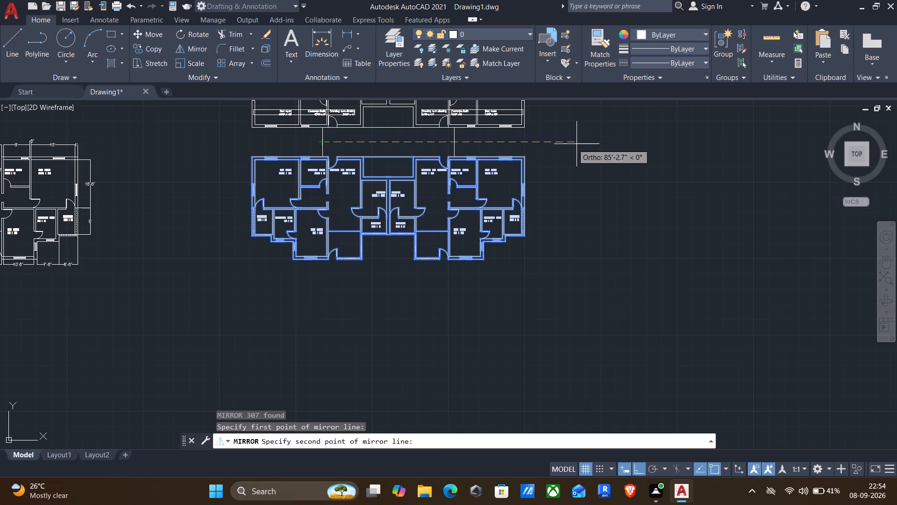
{"action": "left_click", "coordinate": [634, 146]}
{"action": "left_click_drag", "start_coordinate": [655, 187], "coordinate": [634, 146]}
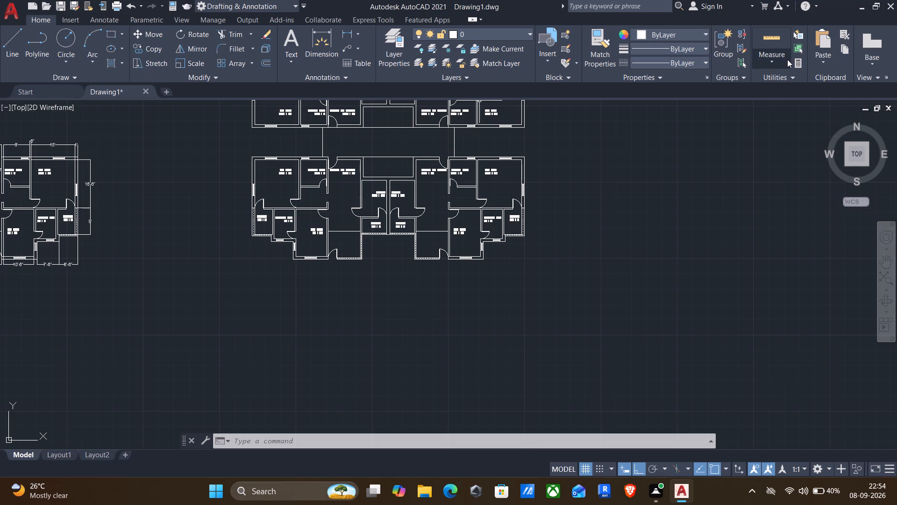
Quick-measure the open rectangular space between the two drawing rooms, north of the kitchens in the southern units.
{"action": "left_click", "coordinate": [769, 39]}
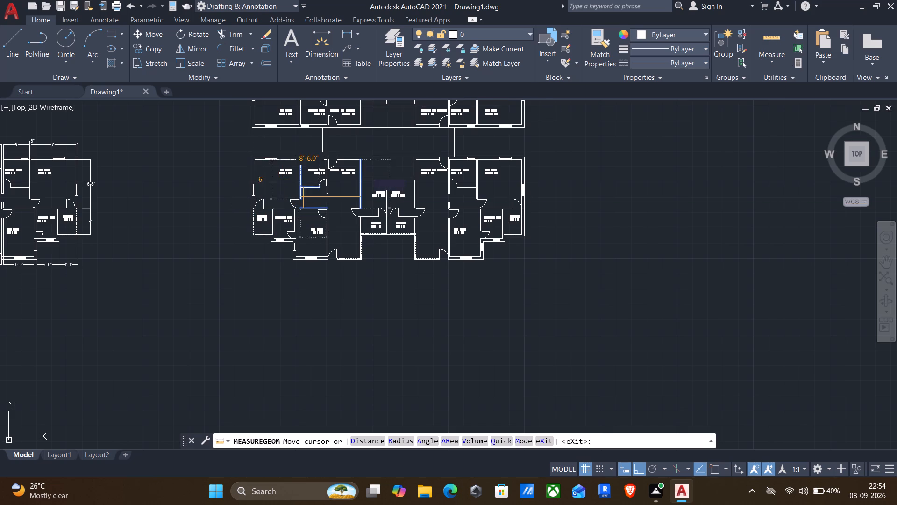
{"action": "scroll", "coordinate": [330, 180], "scroll_direction": "up", "scroll_amount": 2}
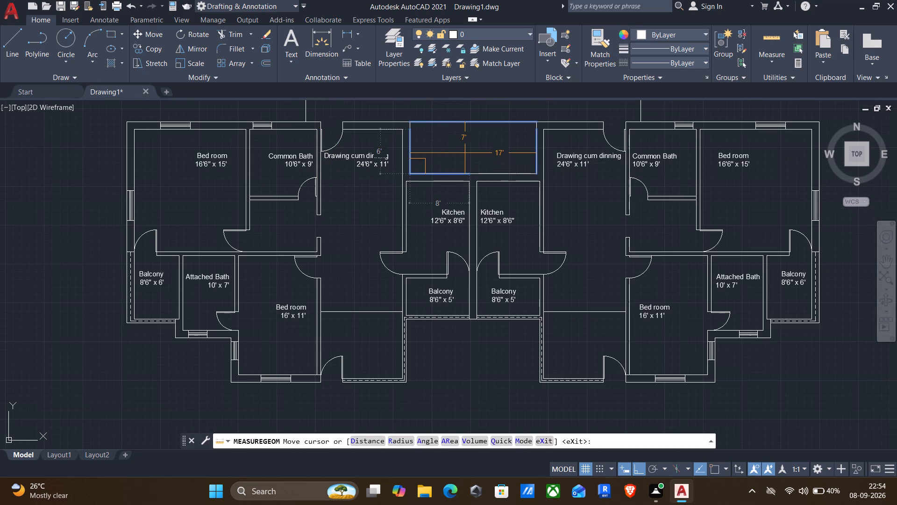
{"action": "key", "text": "Escape"}
Offset the north edge of the open space between the two drawing rooms 10" southward.
{"action": "key", "text": "o"}
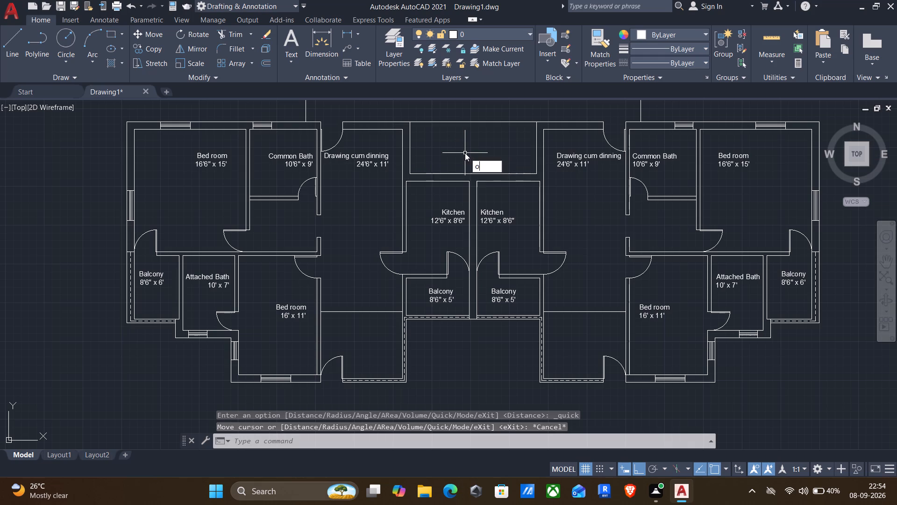
{"action": "key", "text": "Return"}
{"action": "left_click", "coordinate": [462, 121]}
{"action": "left_click", "coordinate": [459, 140]}
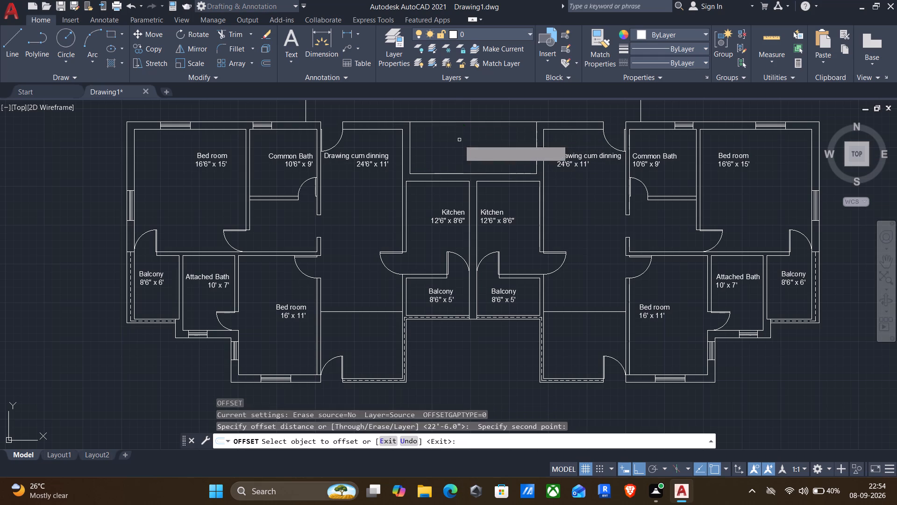
{"action": "left_click", "coordinate": [458, 122]}
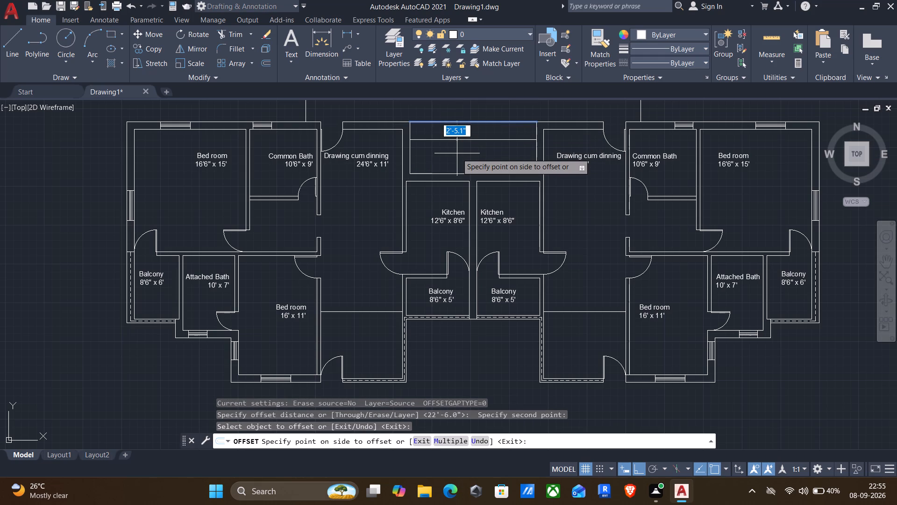
{"action": "type", "text": "10"}
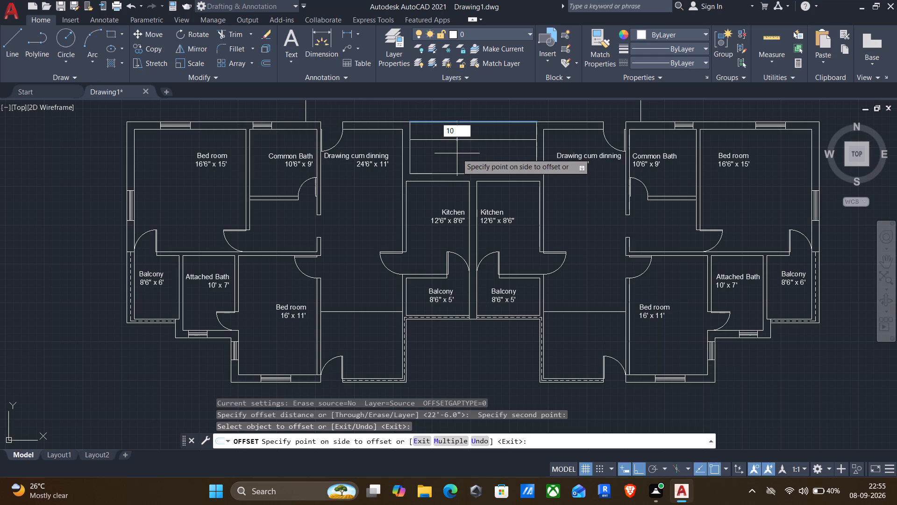
{"action": "key", "text": "shift+quotedbl"}
{"action": "key", "text": "Return"}
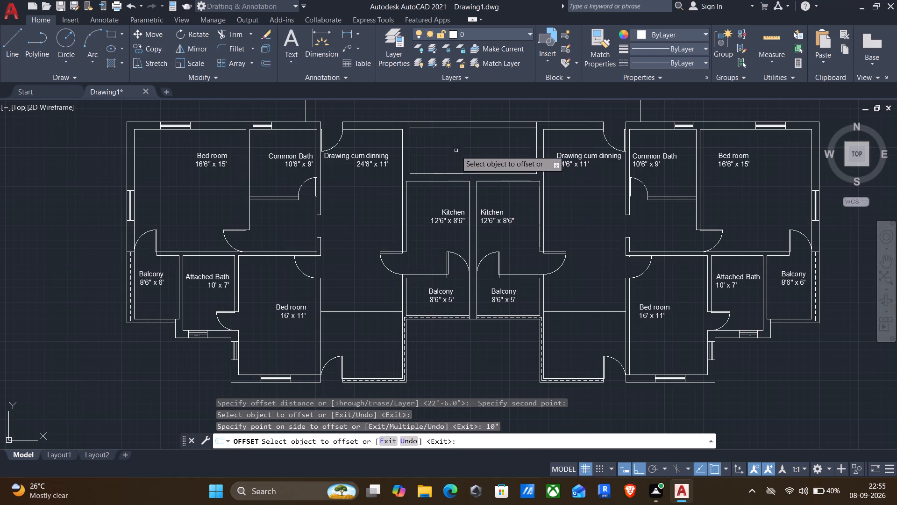
Add two more parallel lines in the open space, each offset 10" south of the previous one.
{"action": "left_click", "coordinate": [454, 128]}
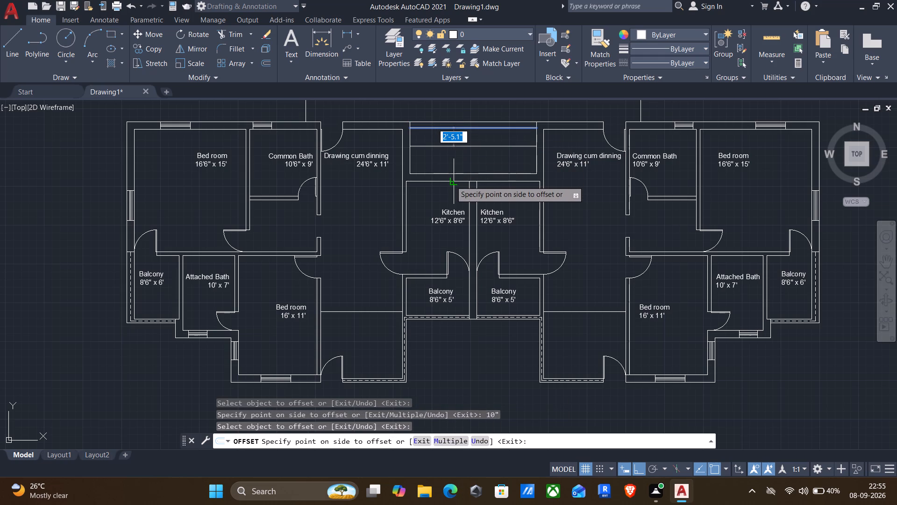
{"action": "key", "text": "1"}
{"action": "key", "text": "0"}
{"action": "key", "text": "shift+quotedbl"}
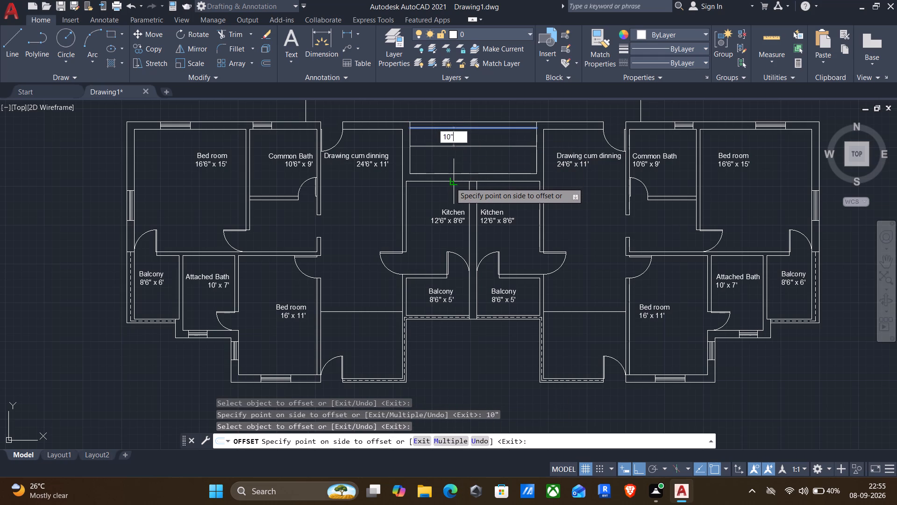
{"action": "key", "text": "Return"}
{"action": "left_click", "coordinate": [436, 135]}
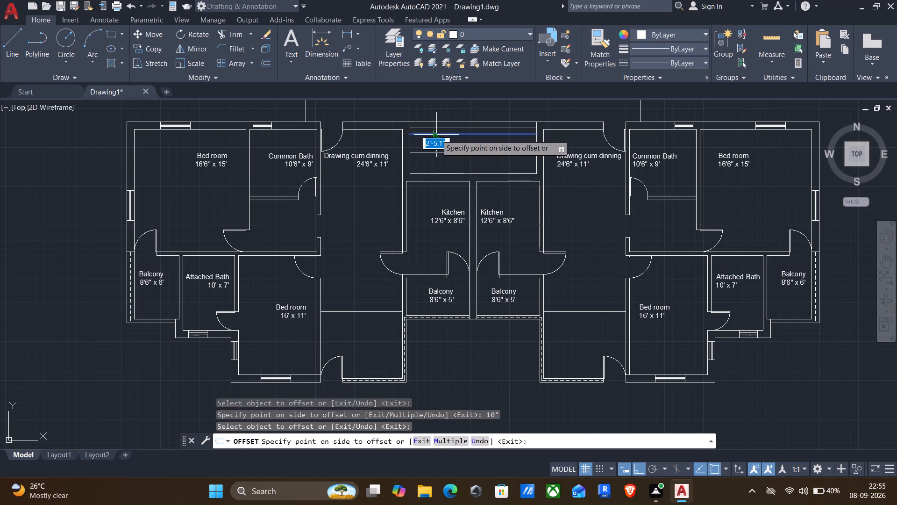
{"action": "type", "text": "10"}
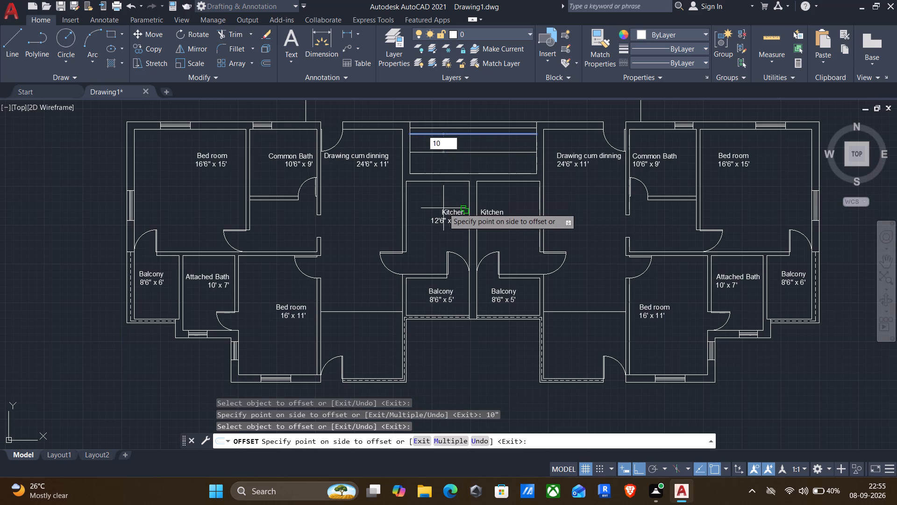
{"action": "key", "text": "shift+quotedbl"}
{"action": "key", "text": "Return"}
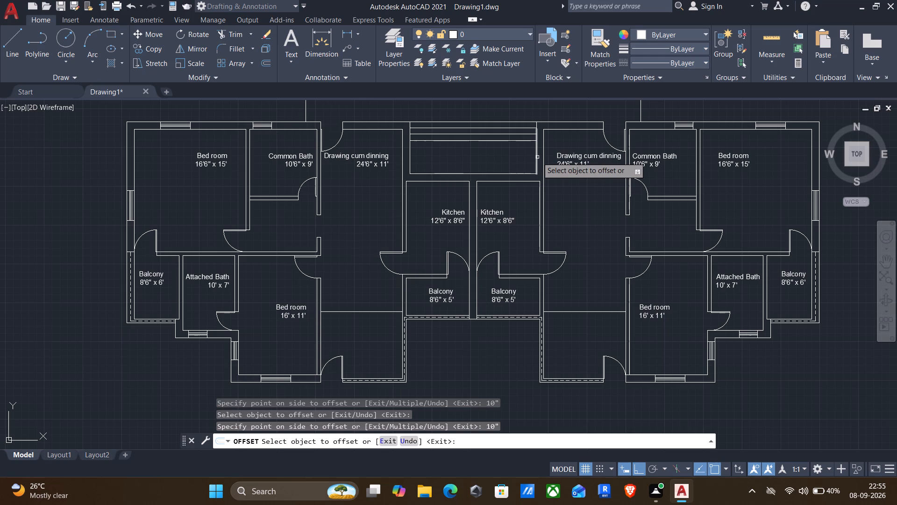
{"action": "key", "text": "Escape"}
Quick-measure the remaining part of the open space south of the third offset line.
{"action": "left_click", "coordinate": [771, 36]}
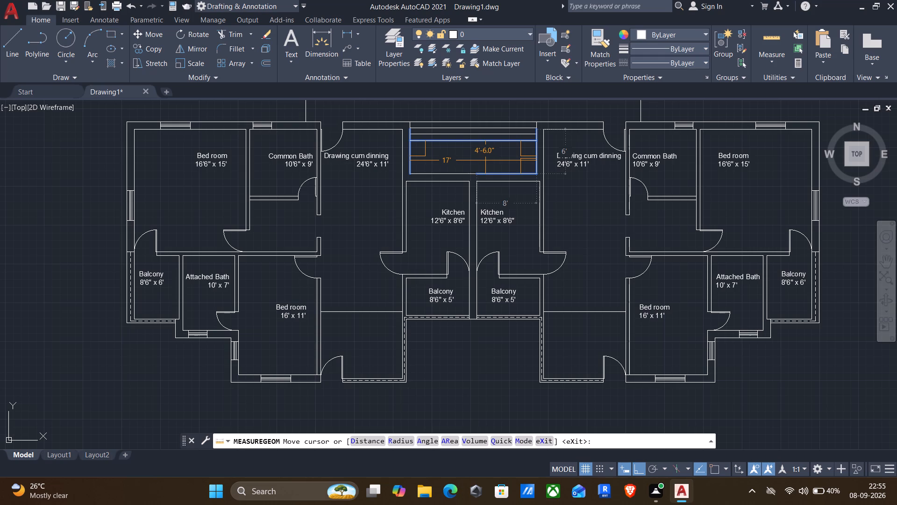
{"action": "key", "text": "Escape"}
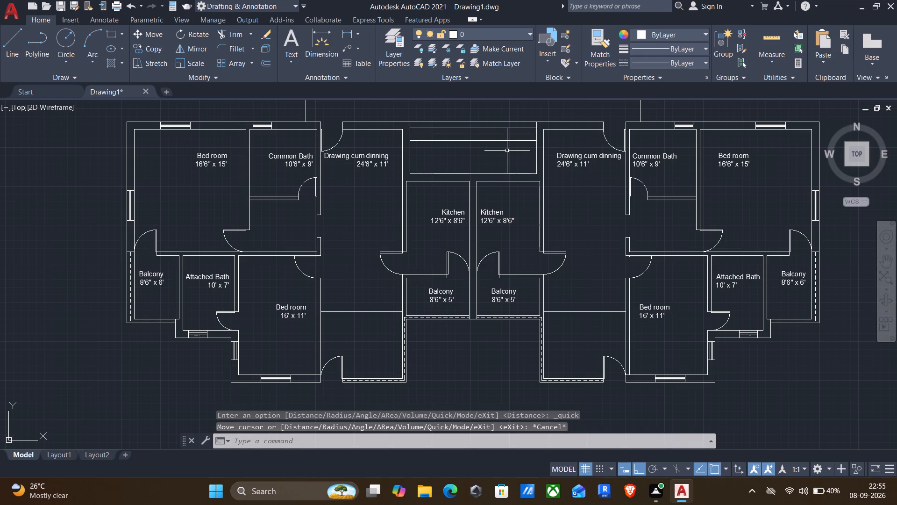
Offset the east and west side lines of the open space north of the kitchens 6' inward.
{"action": "key", "text": "o"}
{"action": "key", "text": "Return"}
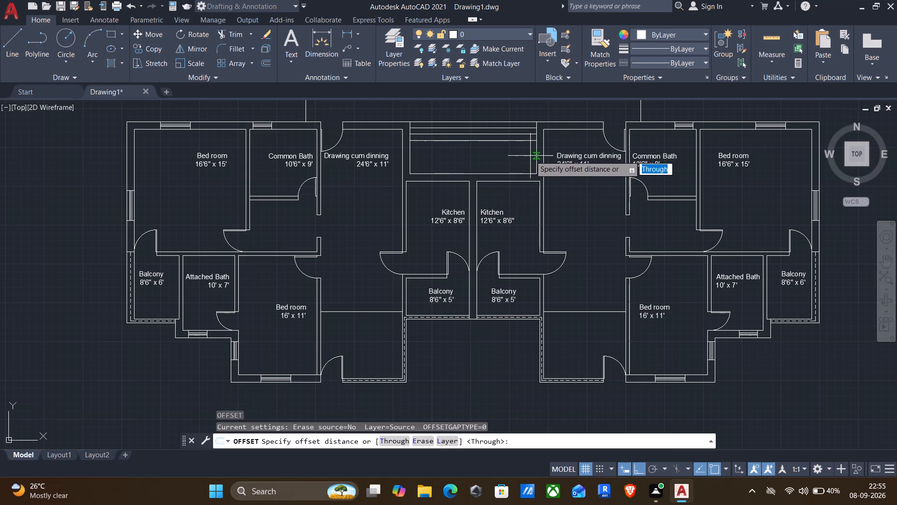
{"action": "left_click", "coordinate": [533, 157]}
{"action": "left_click", "coordinate": [511, 166]}
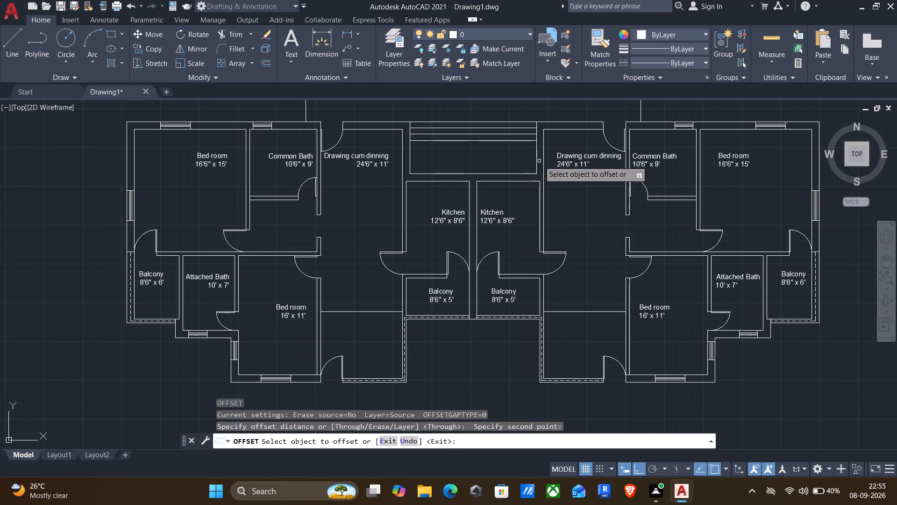
{"action": "left_click", "coordinate": [534, 158]}
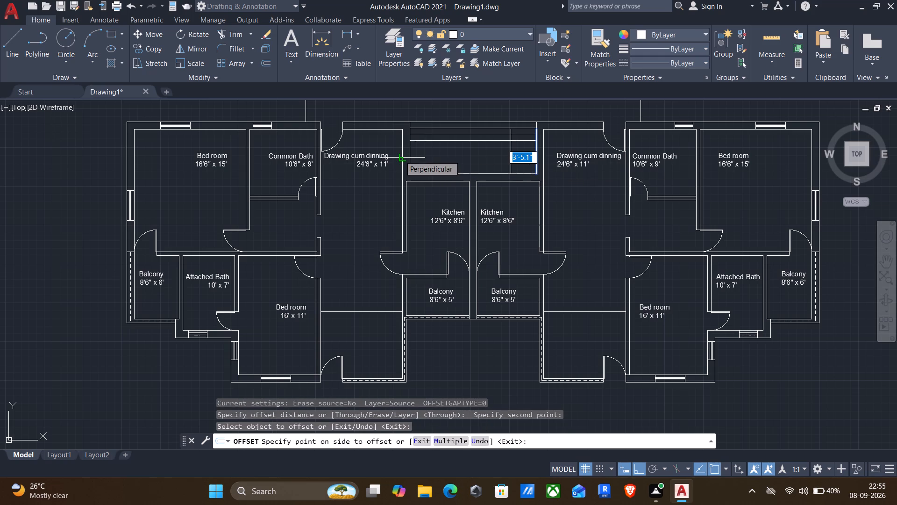
{"action": "key", "text": "6"}
{"action": "key", "text": "apostrophe"}
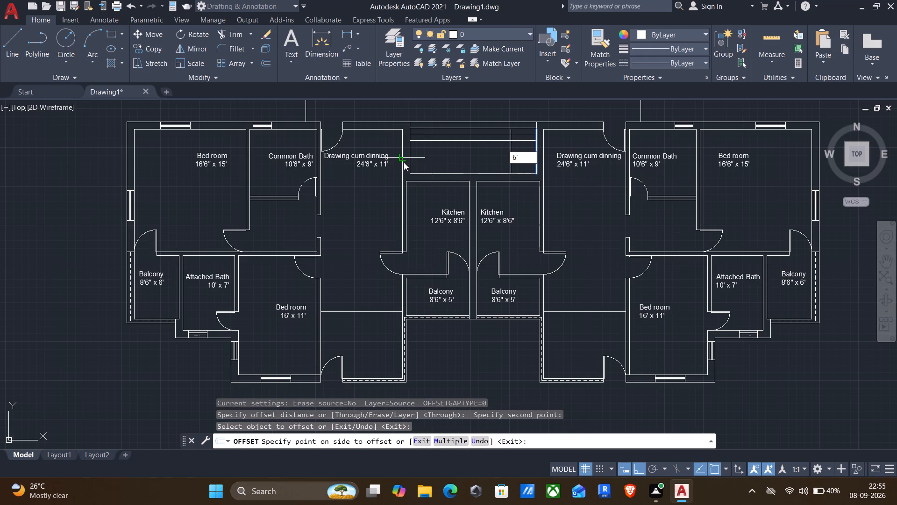
{"action": "key", "text": "Return"}
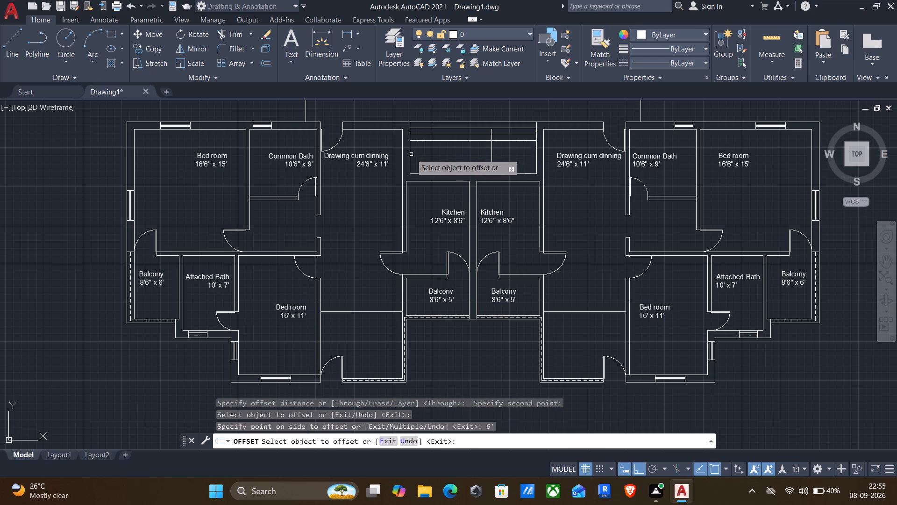
{"action": "left_click", "coordinate": [407, 156]}
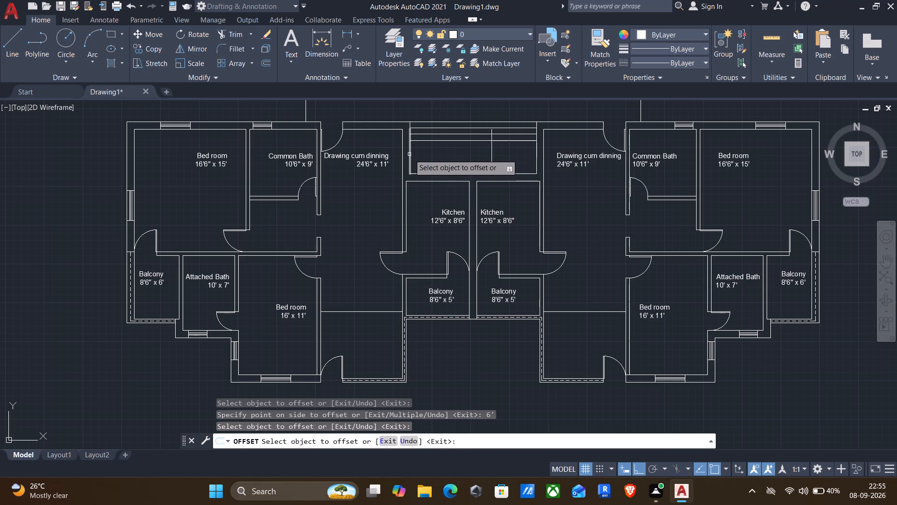
{"action": "left_click", "coordinate": [411, 151]}
{"action": "key", "text": "6"}
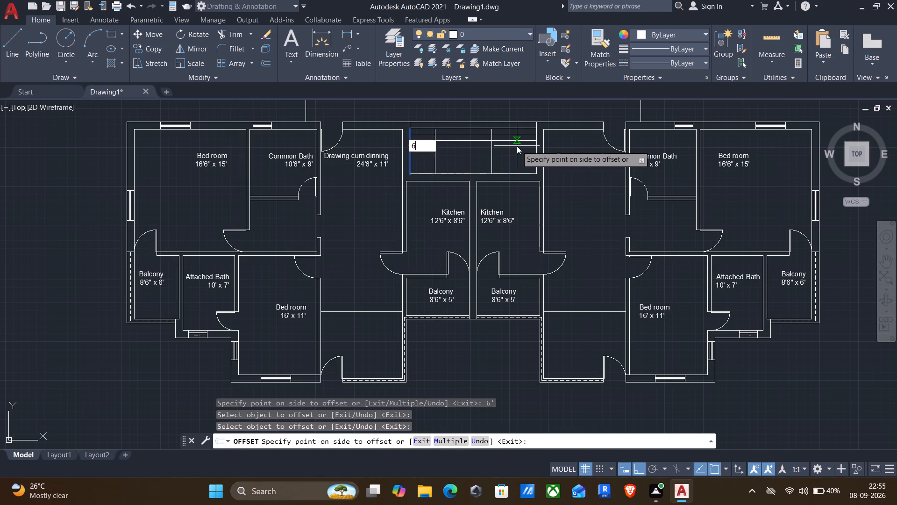
{"action": "key", "text": "apostrophe"}
{"action": "key", "text": "Return"}
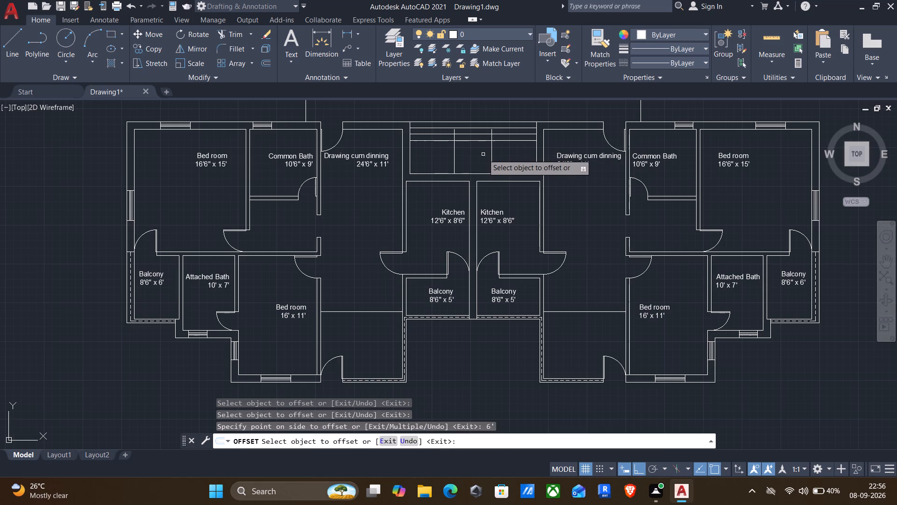
{"action": "key", "text": "Escape"}
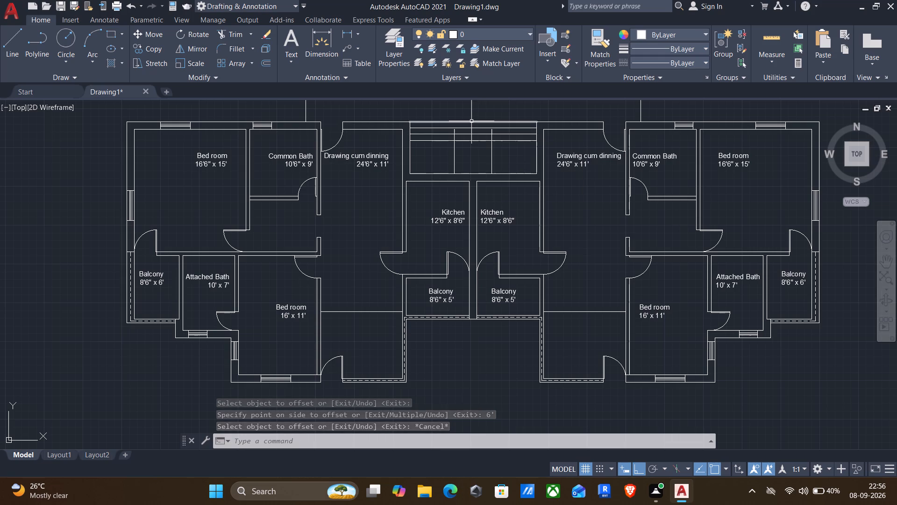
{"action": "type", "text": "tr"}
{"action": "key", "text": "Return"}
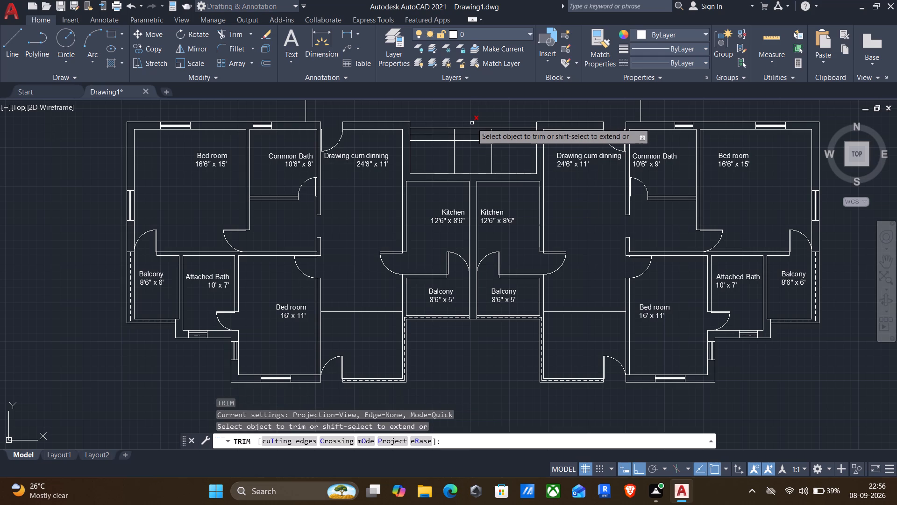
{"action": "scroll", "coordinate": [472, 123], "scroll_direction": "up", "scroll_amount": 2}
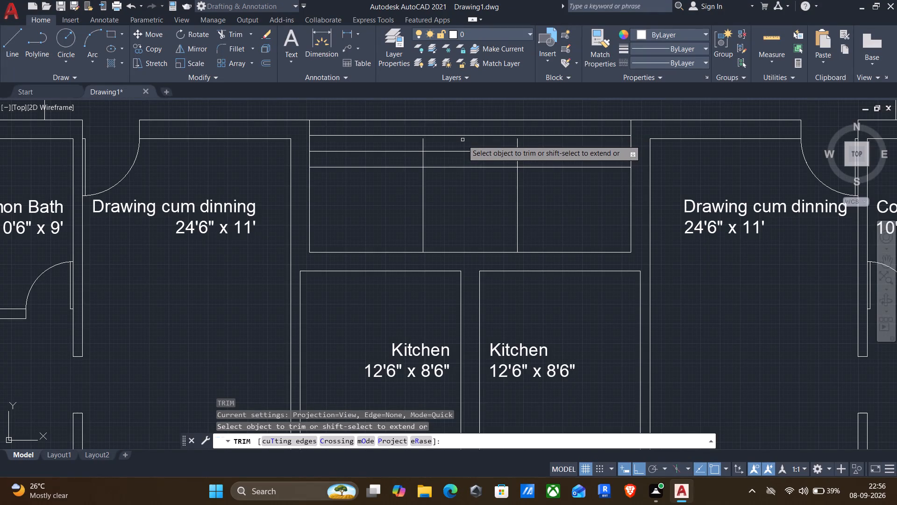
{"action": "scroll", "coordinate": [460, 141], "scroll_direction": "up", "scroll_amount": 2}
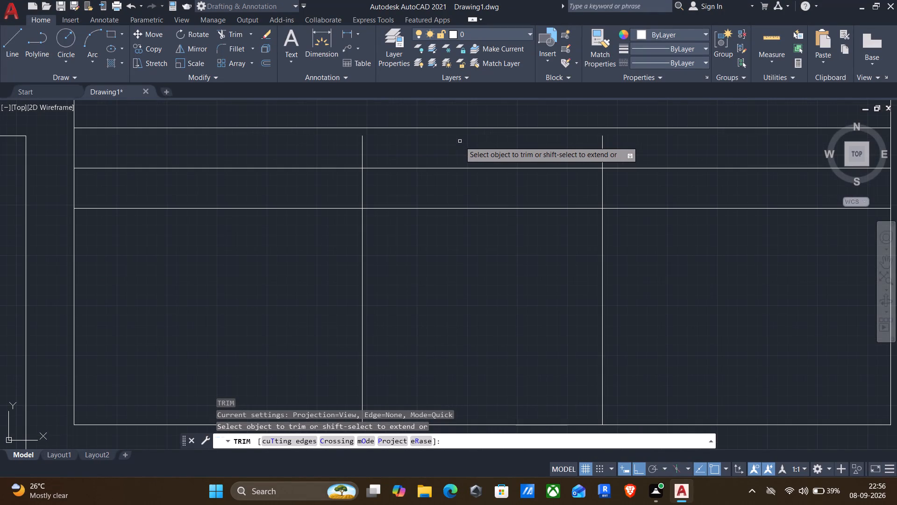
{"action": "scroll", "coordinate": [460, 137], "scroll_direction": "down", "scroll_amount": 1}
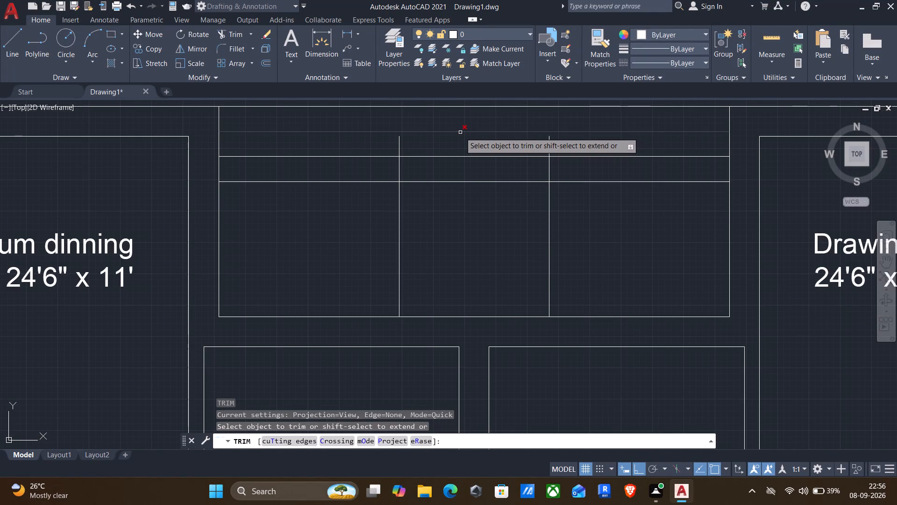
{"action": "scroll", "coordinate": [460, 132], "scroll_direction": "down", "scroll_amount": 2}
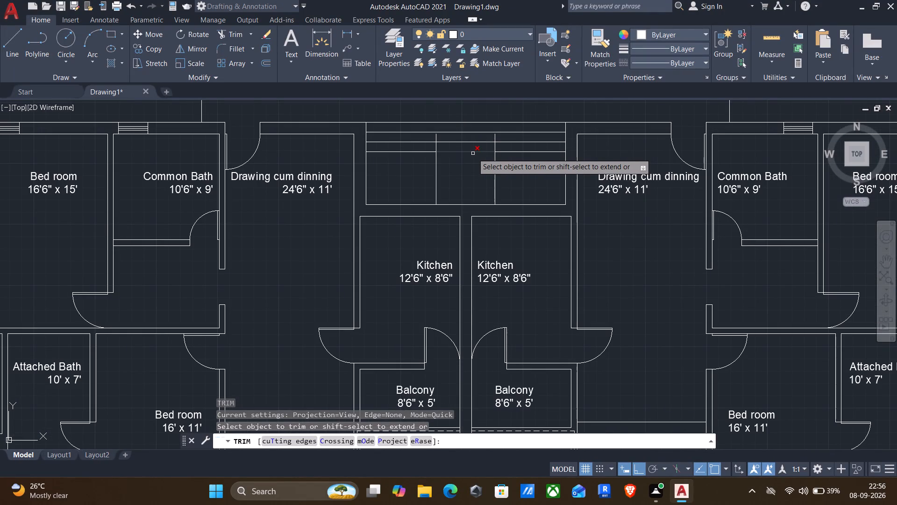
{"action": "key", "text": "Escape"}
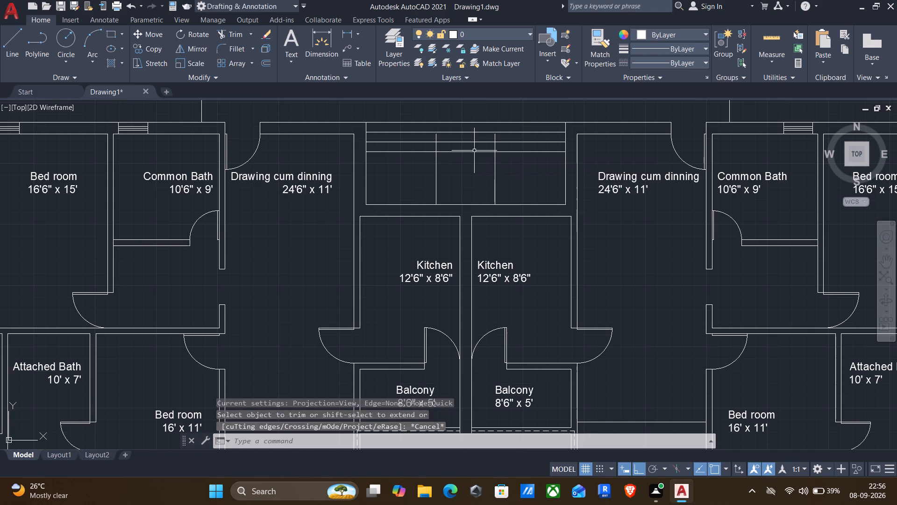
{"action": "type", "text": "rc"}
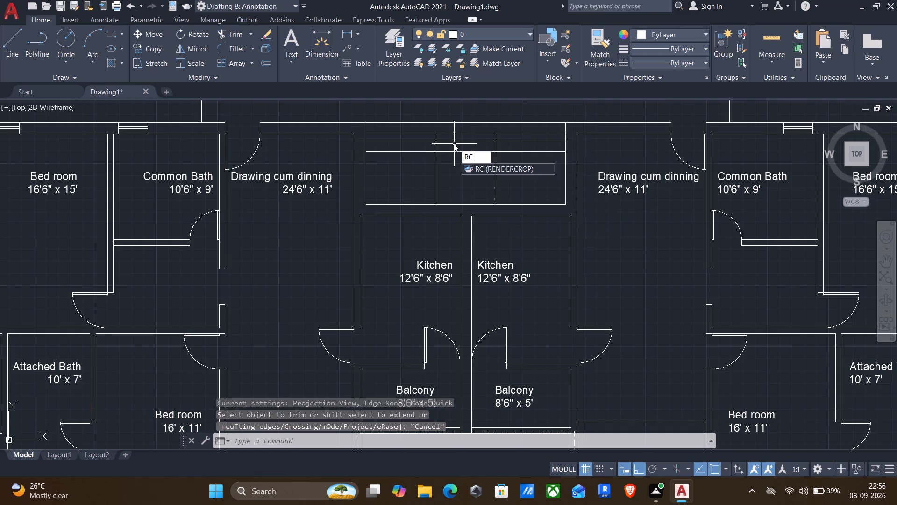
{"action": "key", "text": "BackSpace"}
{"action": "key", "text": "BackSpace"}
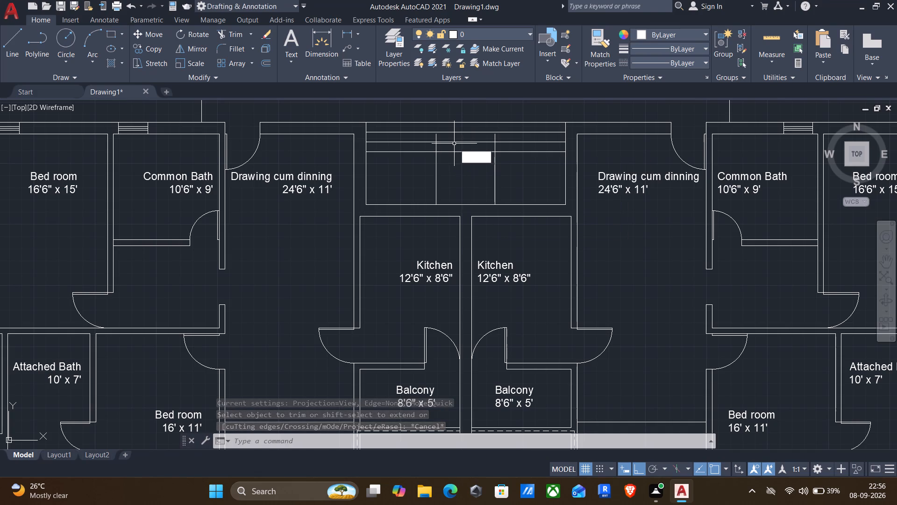
Extend the two inner vertical lines north of the kitchens to meet the northernmost 10" offset line.
{"action": "key", "text": "e"}
{"action": "key", "text": "x"}
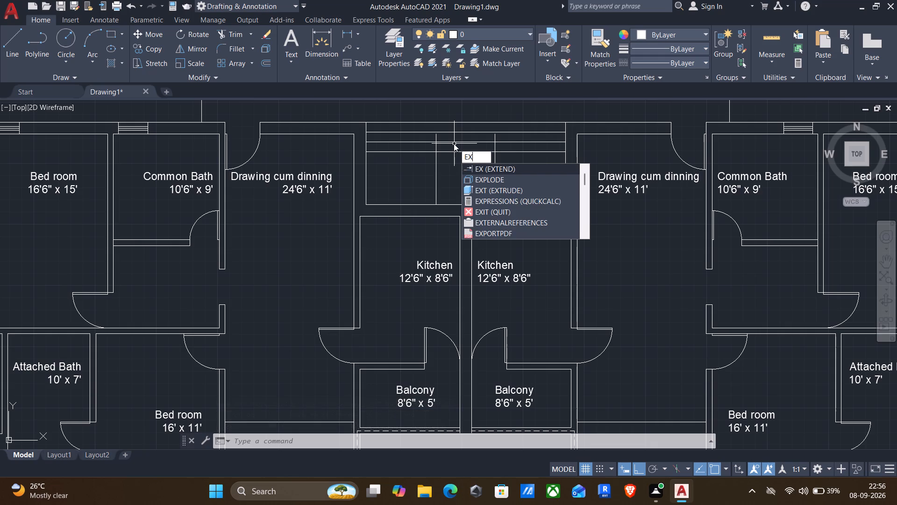
{"action": "left_click", "coordinate": [488, 168]}
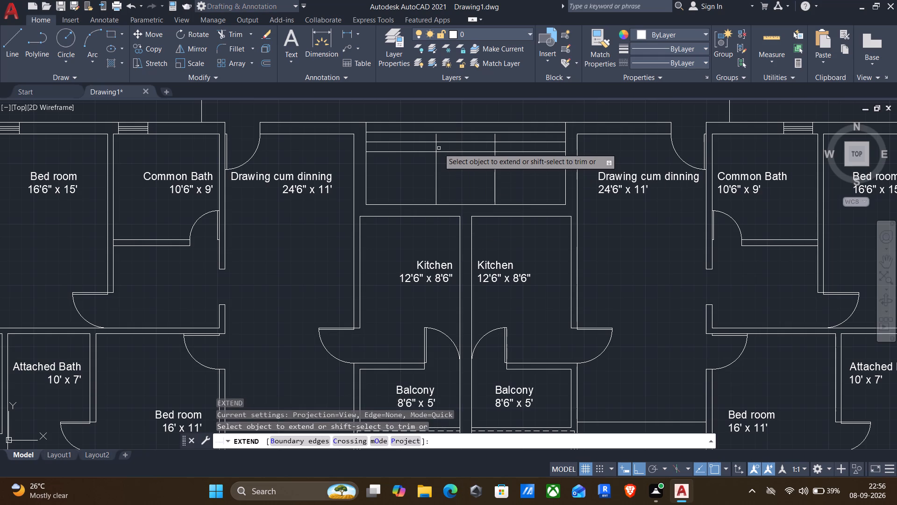
{"action": "left_click", "coordinate": [436, 138]}
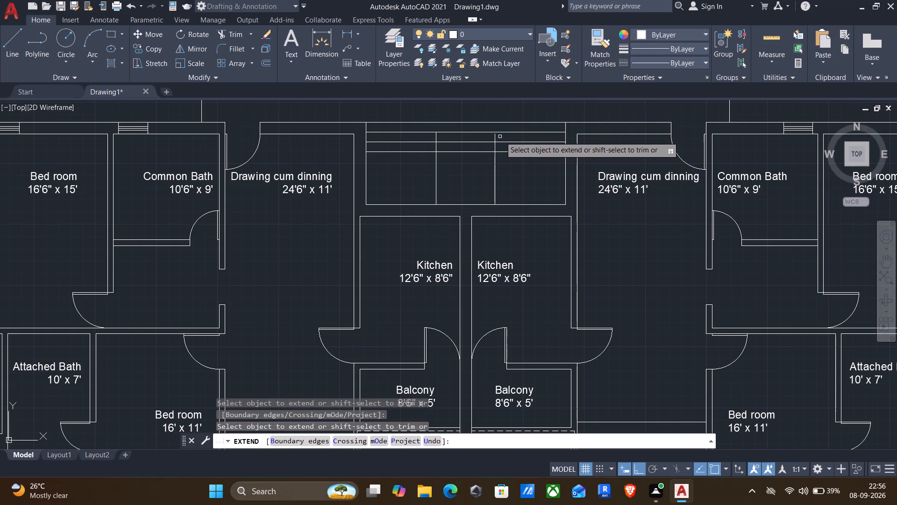
{"action": "left_click", "coordinate": [496, 139]}
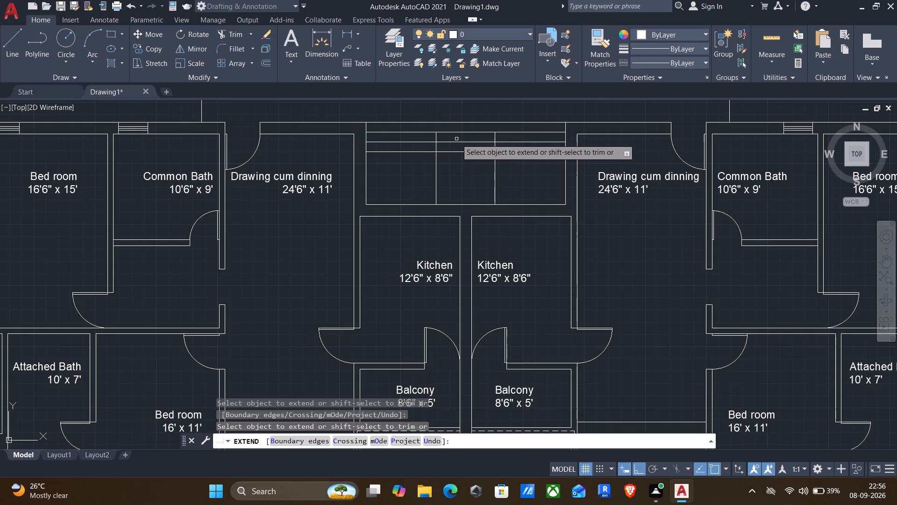
{"action": "key", "text": "Escape"}
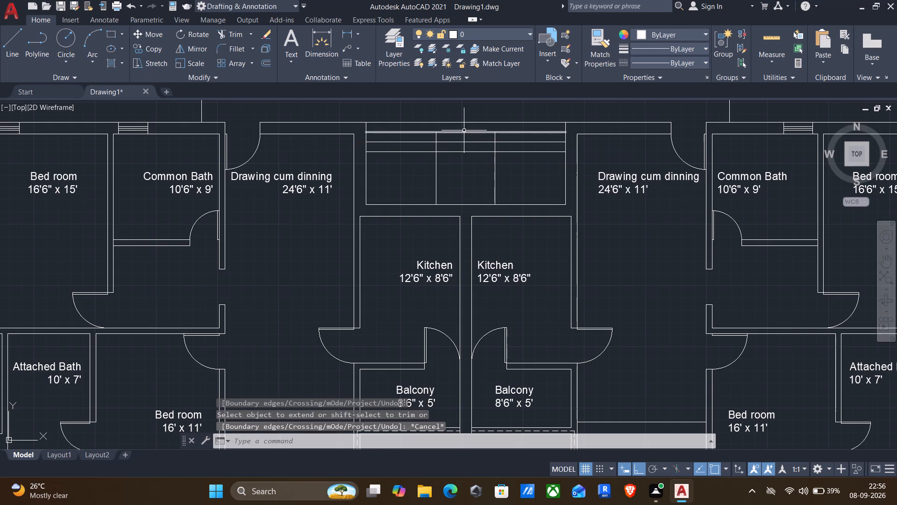
Trim the two northernmost offset lines between the two inner vertical lines, leaving short lines on either side.
{"action": "type", "text": "tr"}
{"action": "key", "text": "Return"}
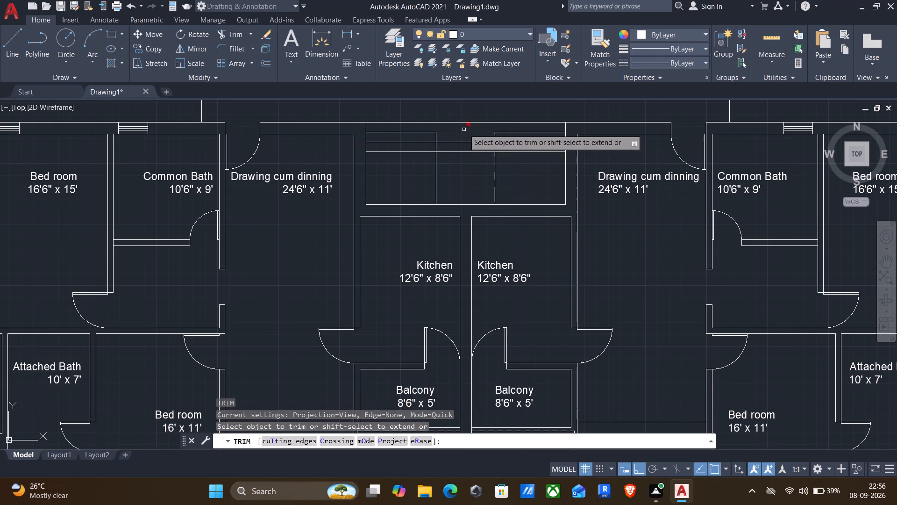
{"action": "left_click_drag", "start_coordinate": [459, 130], "coordinate": [456, 139]}
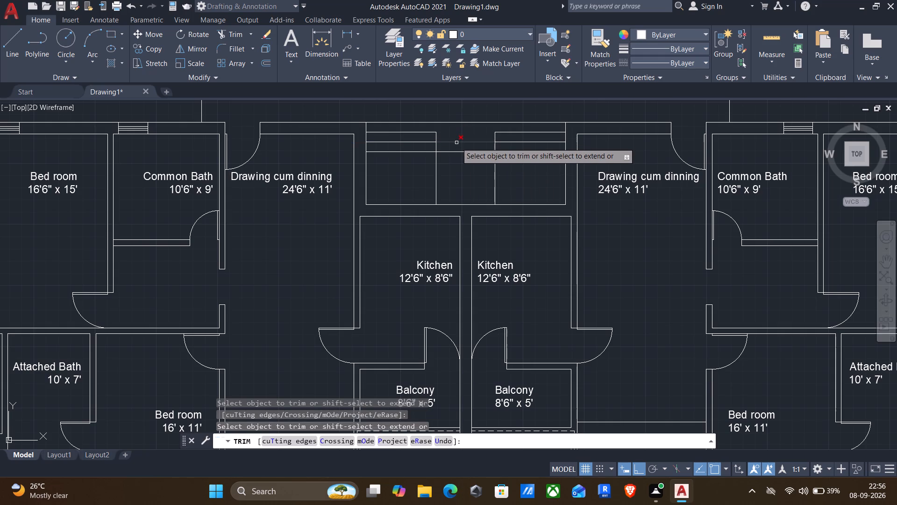
{"action": "left_click", "coordinate": [456, 144]}
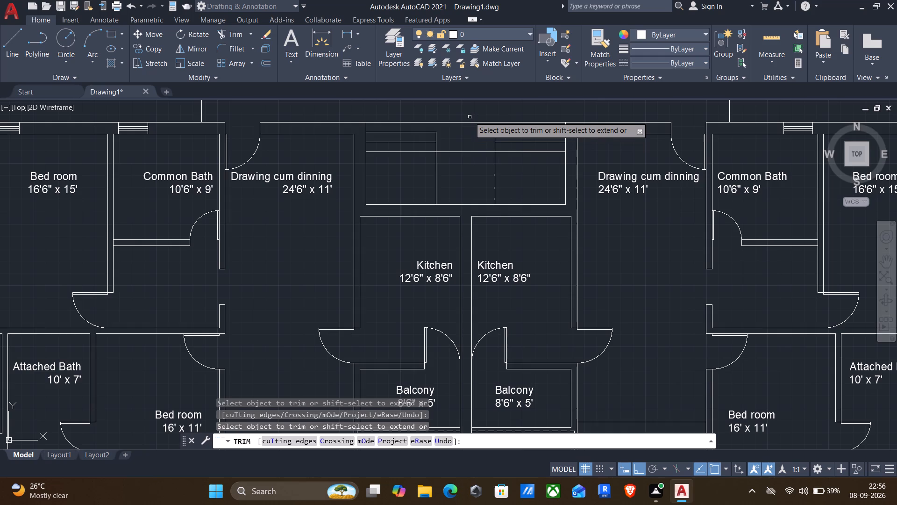
{"action": "key", "text": "Escape"}
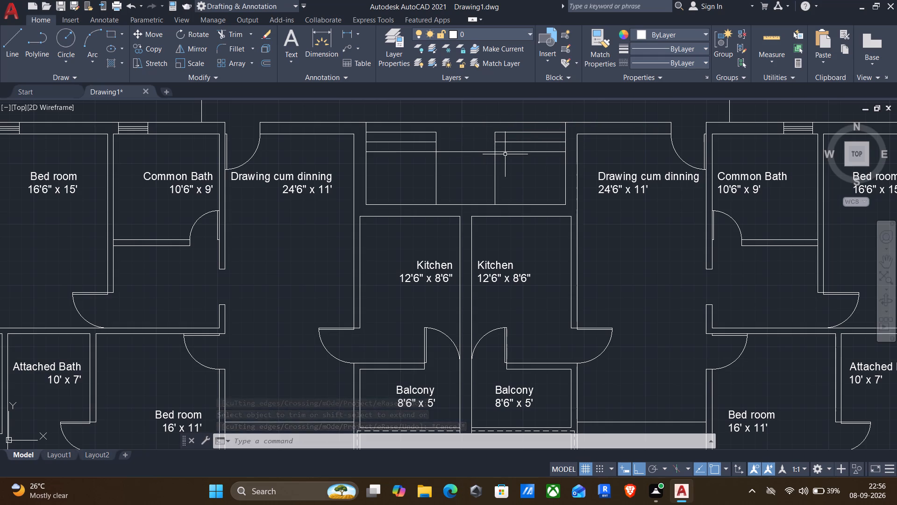
Offset the third horizontal line of the open space 10" southward.
{"action": "key", "text": "o"}
{"action": "key", "text": "period"}
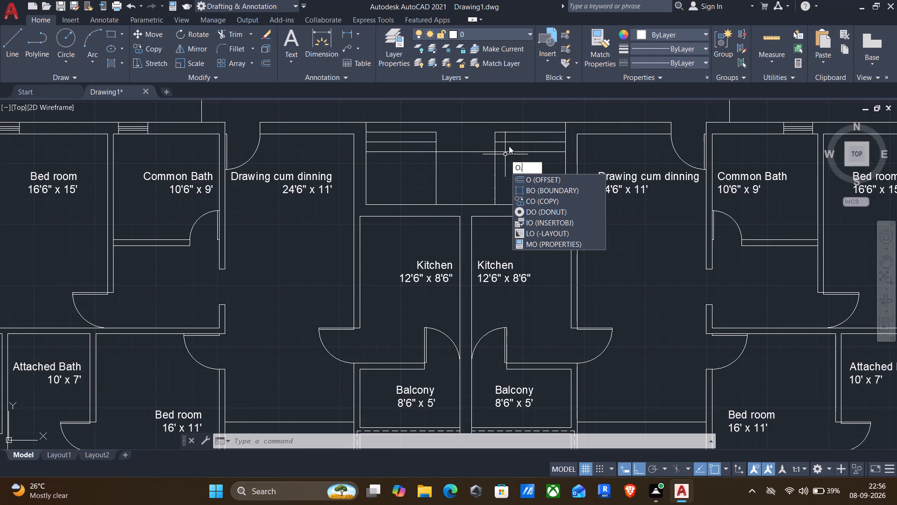
{"action": "key", "text": "BackSpace"}
{"action": "key", "text": "Return"}
{"action": "left_click_drag", "start_coordinate": [506, 153], "coordinate": [506, 174]}
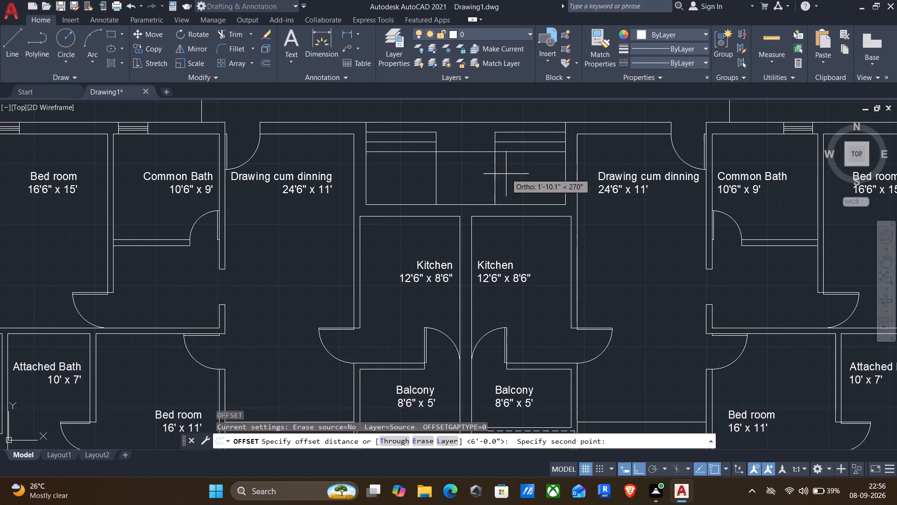
{"action": "left_click_drag", "start_coordinate": [506, 174], "coordinate": [506, 175]}
{"action": "left_click", "coordinate": [506, 175]}
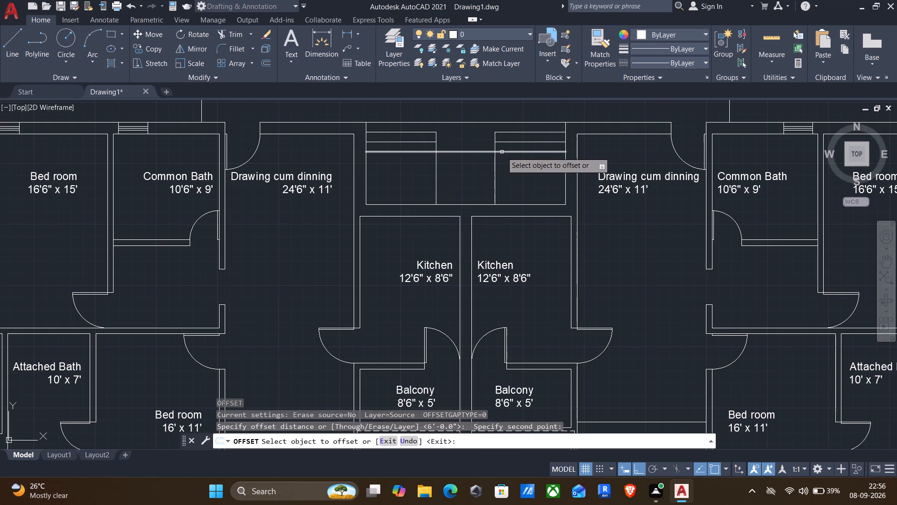
{"action": "left_click", "coordinate": [502, 151]}
{"action": "type", "text": "10"}
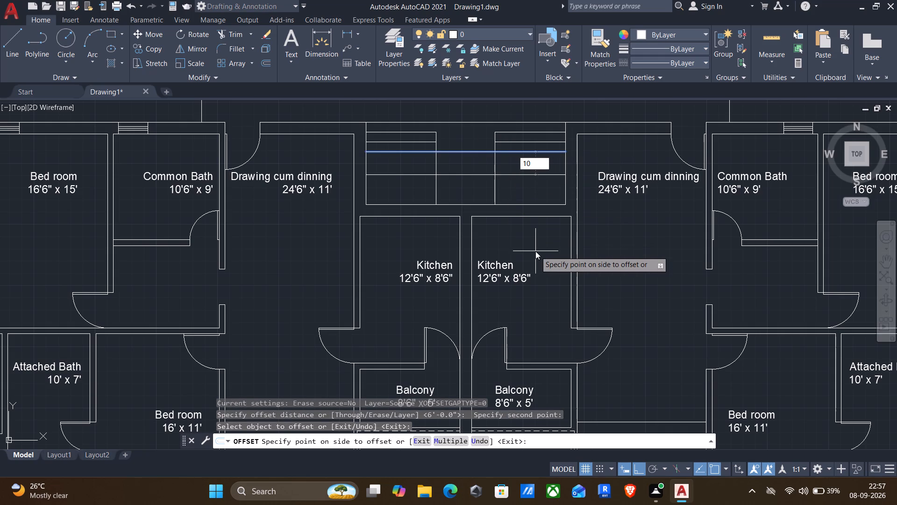
{"action": "key", "text": "shift+quotedbl"}
{"action": "key", "text": "Return"}
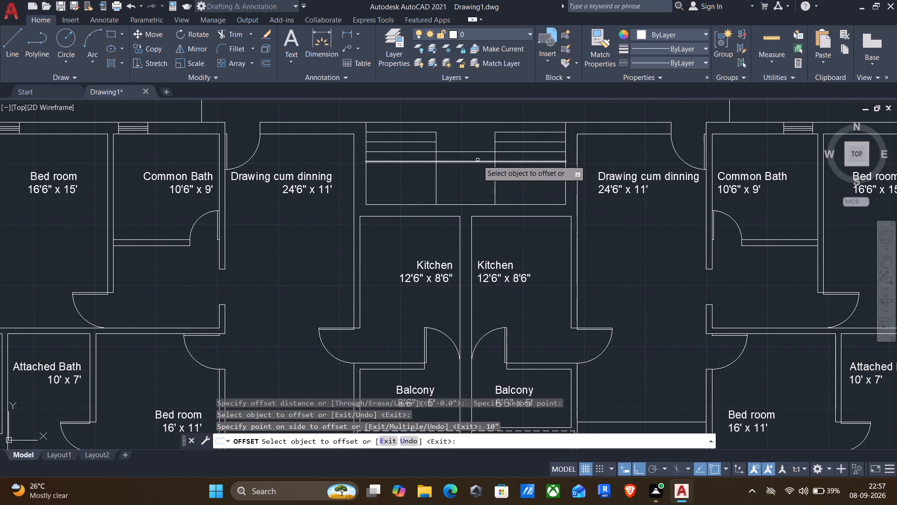
{"action": "key", "text": "Escape"}
Trim the third horizontal line between the two inner vertical lines.
{"action": "type", "text": "tr"}
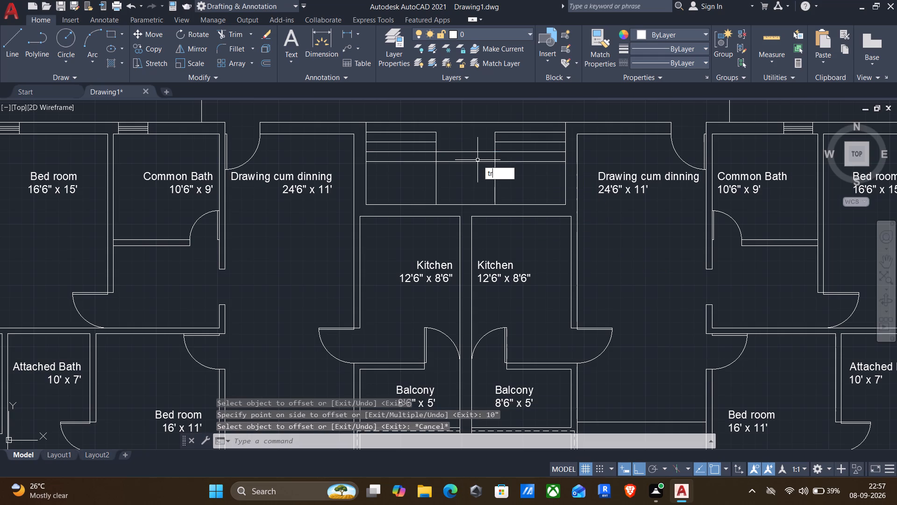
{"action": "key", "text": "Return"}
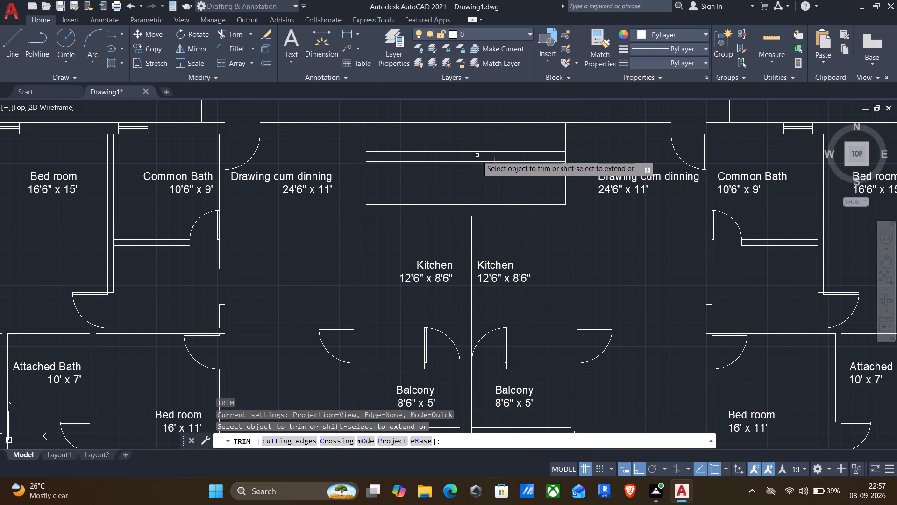
{"action": "left_click", "coordinate": [474, 152]}
{"action": "key", "text": "Escape"}
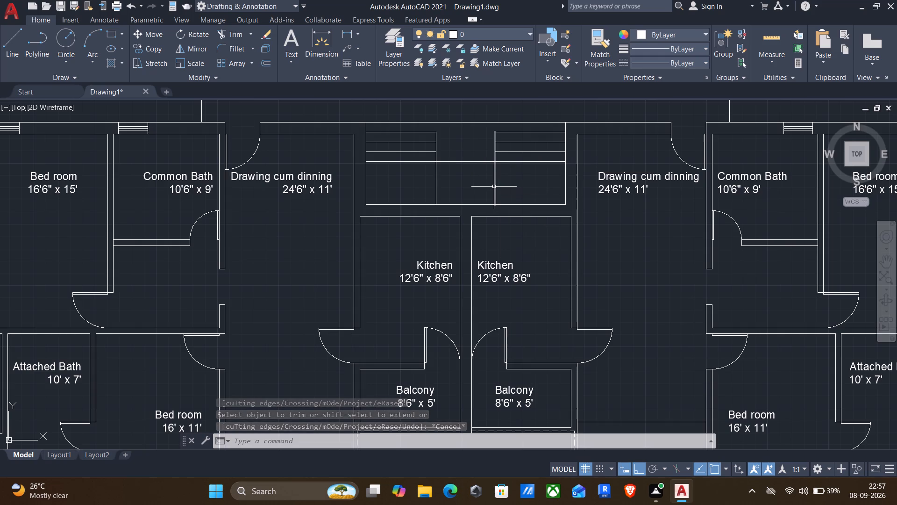
Draw a vertical line along the east inner line, from the fourth horizontal line to the open space's south edge.
{"action": "key", "text": "l"}
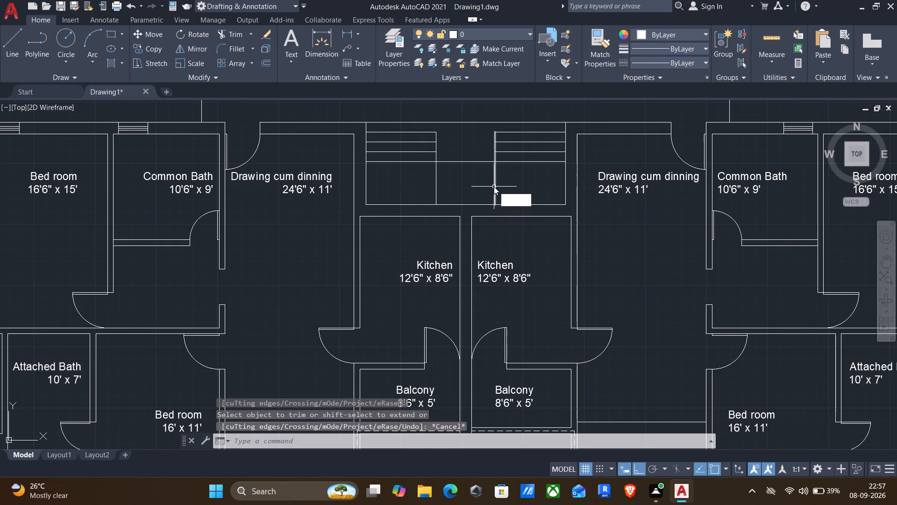
{"action": "key", "text": "Return"}
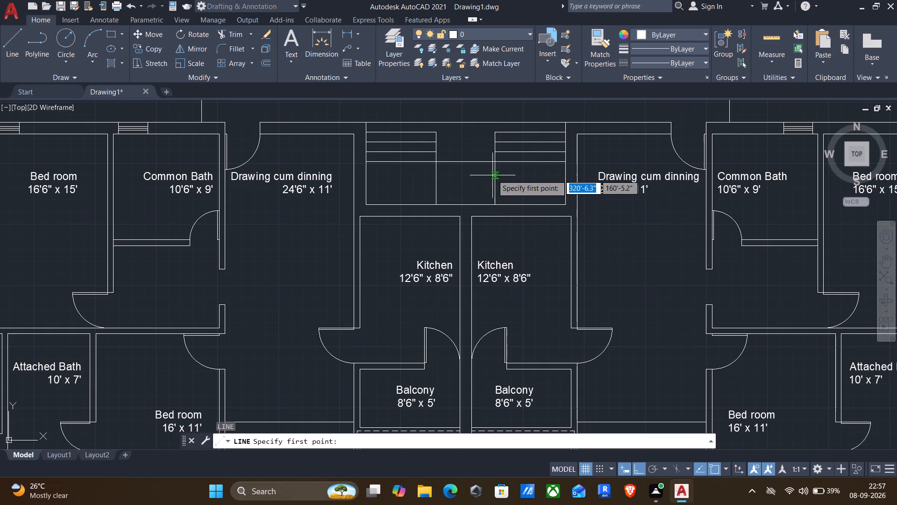
{"action": "left_click", "coordinate": [491, 162]}
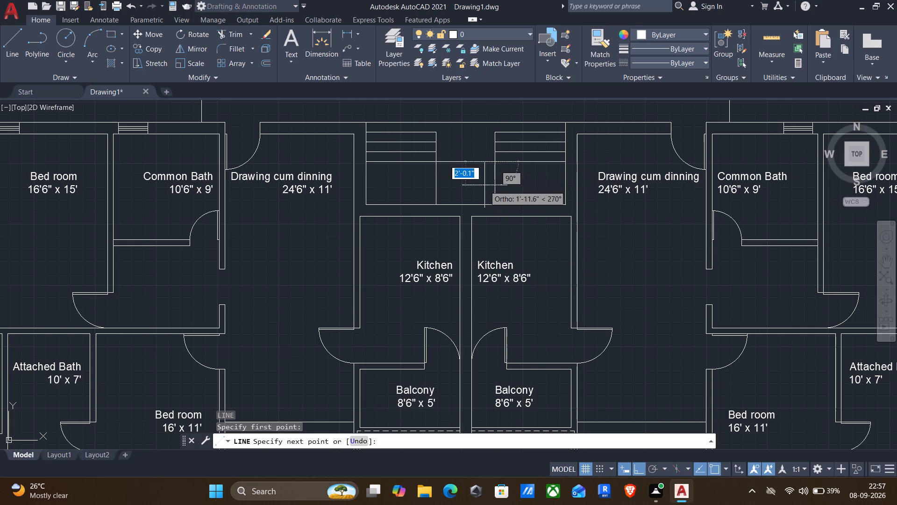
{"action": "left_click", "coordinate": [494, 204]}
{"action": "key", "text": "Return"}
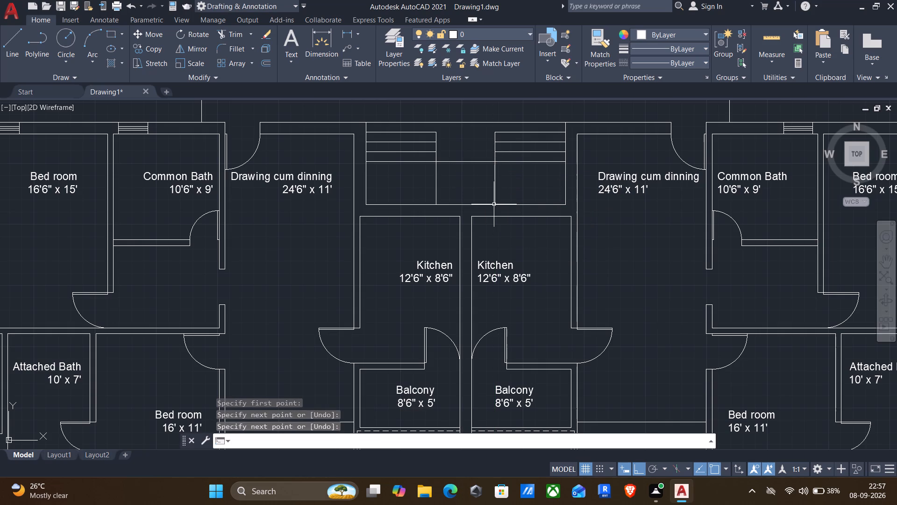
Offset the new short vertical line 10" westward, between the fourth horizontal line and the south edge.
{"action": "key", "text": "o"}
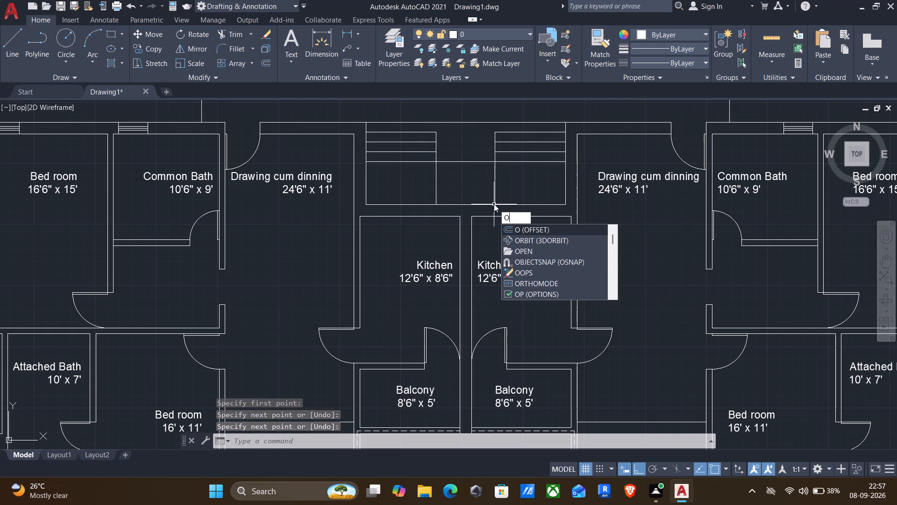
{"action": "key", "text": "period"}
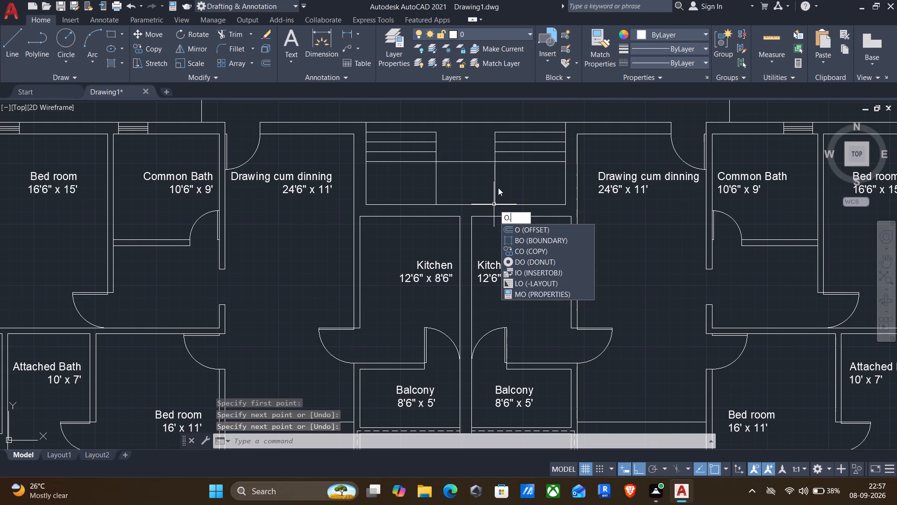
{"action": "key", "text": "BackSpace"}
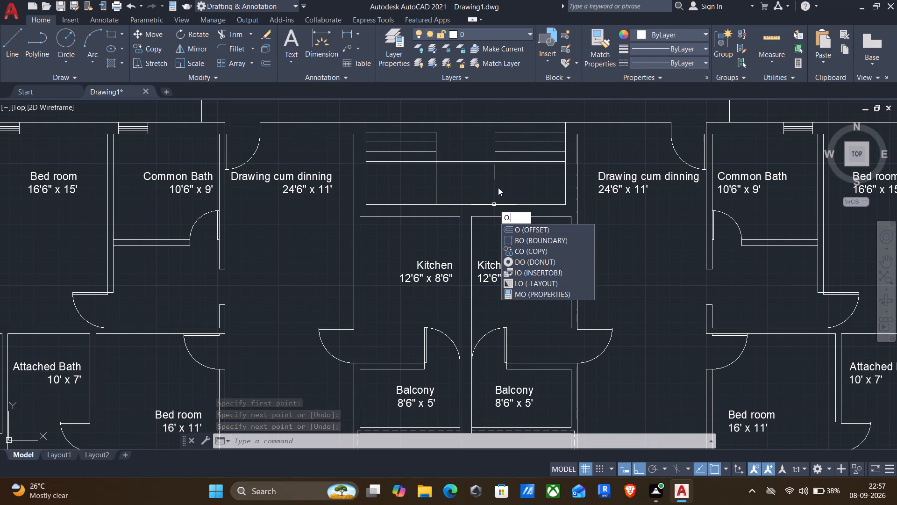
{"action": "key", "text": "Return"}
{"action": "left_click", "coordinate": [495, 189]}
{"action": "left_click", "coordinate": [476, 191]}
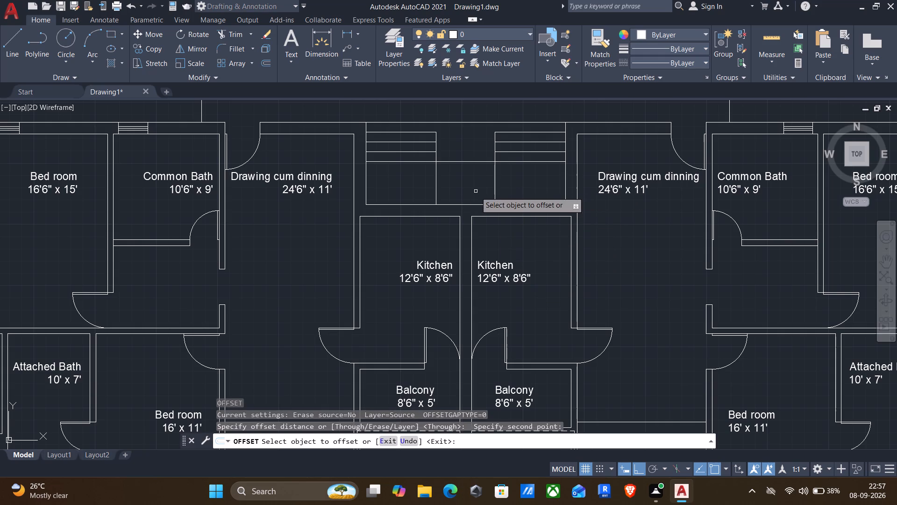
{"action": "left_click", "coordinate": [494, 181]}
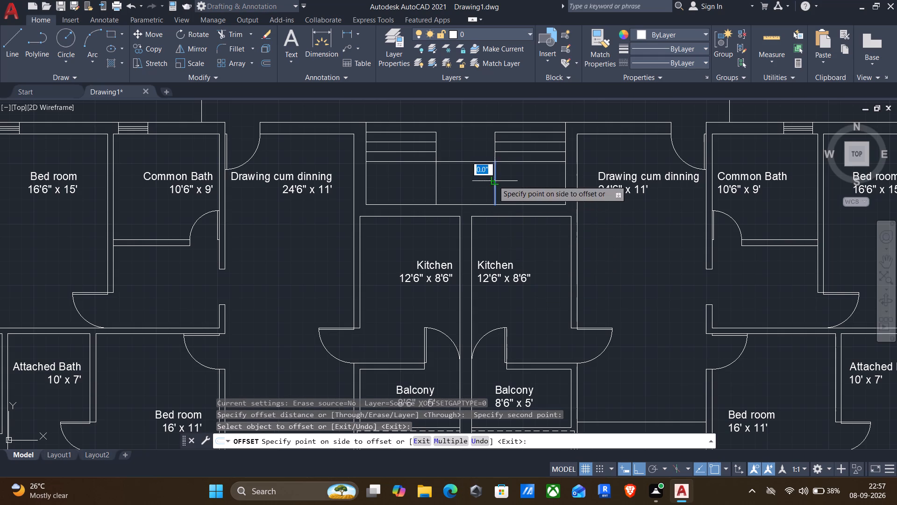
{"action": "type", "text": "10"}
{"action": "key", "text": "shift+quotedbl"}
{"action": "key", "text": "Return"}
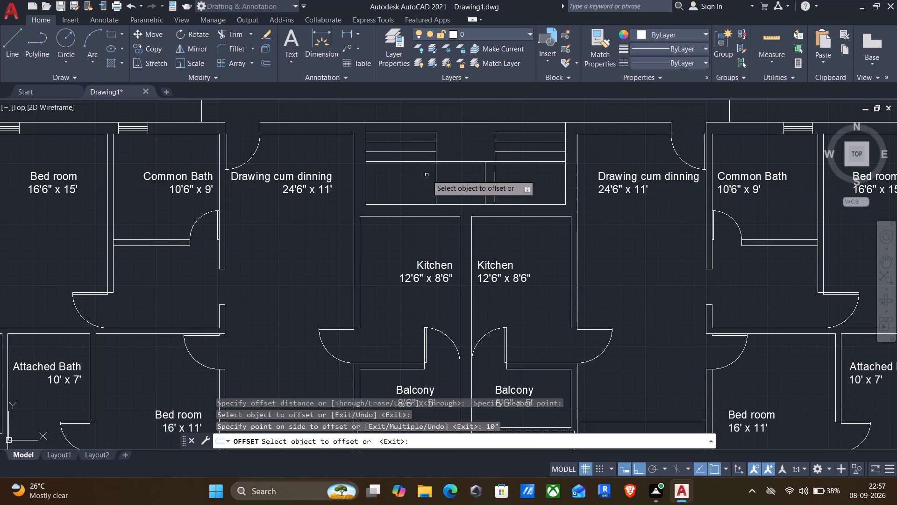
Offset the newest vertical tread line 10" westward four times in succession, filling the staircase's southern flight between the two inner lines.
{"action": "left_click", "coordinate": [485, 178]}
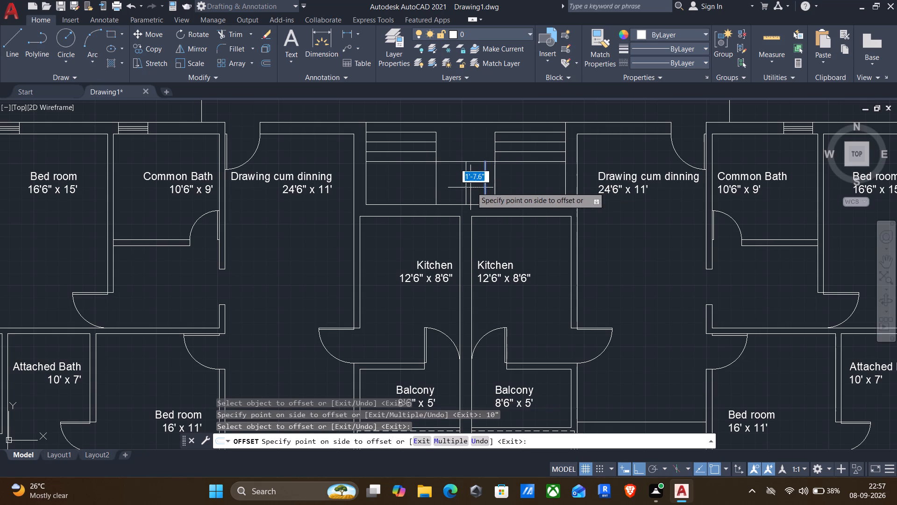
{"action": "type", "text": "10"}
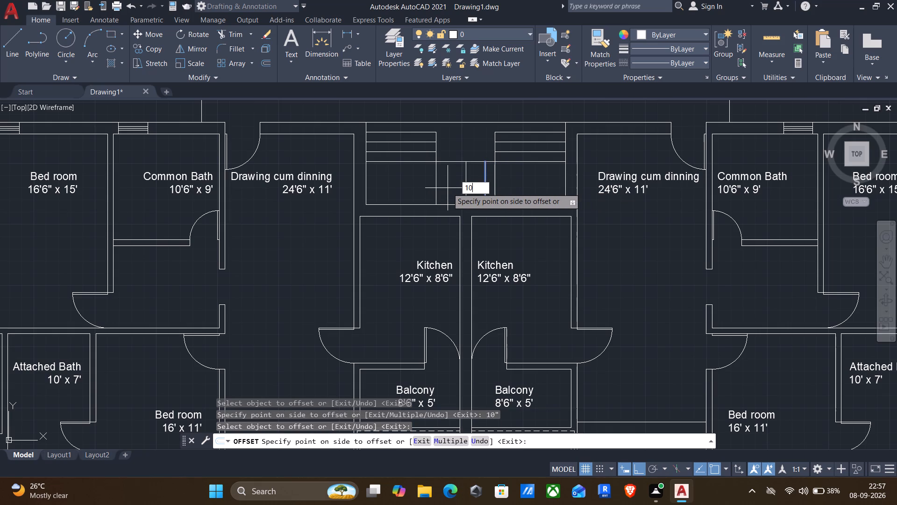
{"action": "key", "text": "shift+quotedbl"}
{"action": "key", "text": "Return"}
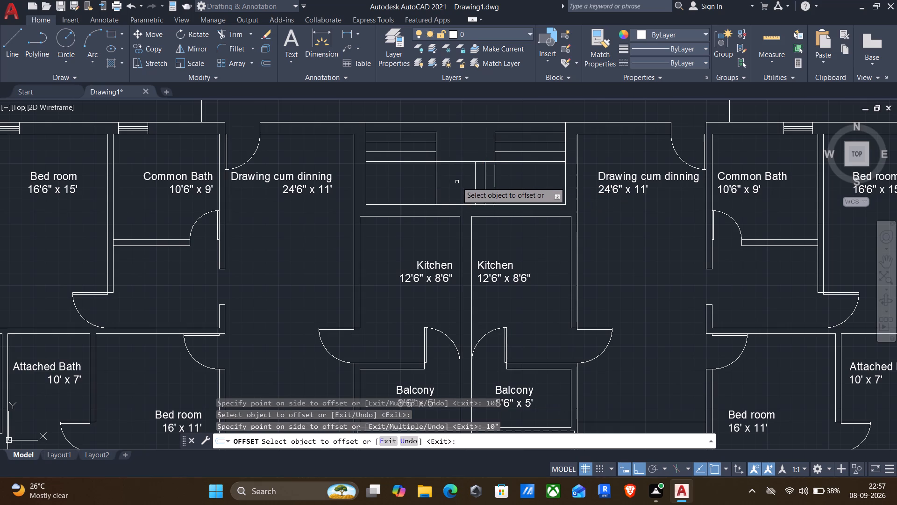
{"action": "left_click", "coordinate": [474, 182]}
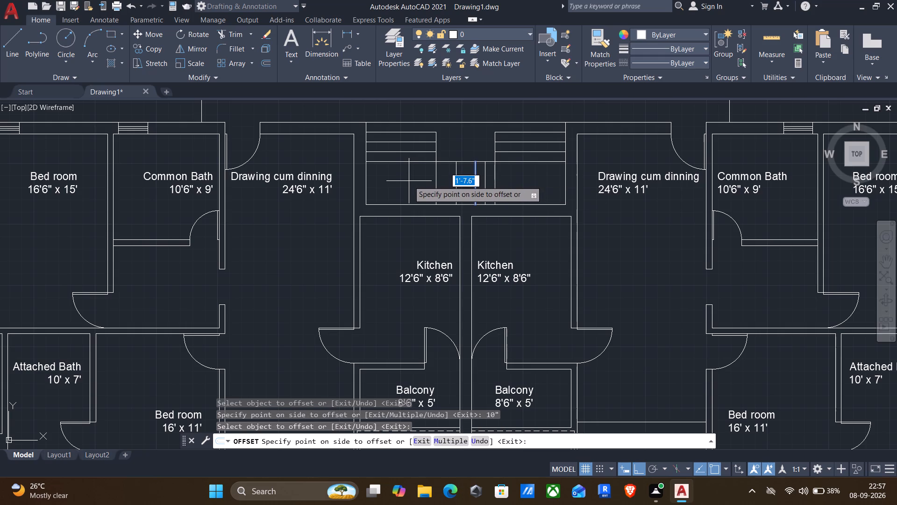
{"action": "type", "text": "10"}
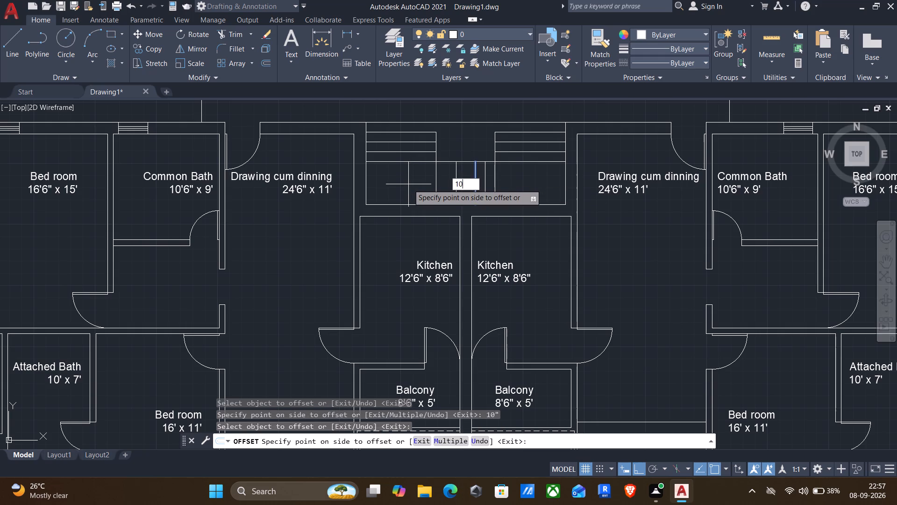
{"action": "key", "text": "shift+quotedbl"}
{"action": "key", "text": "Return"}
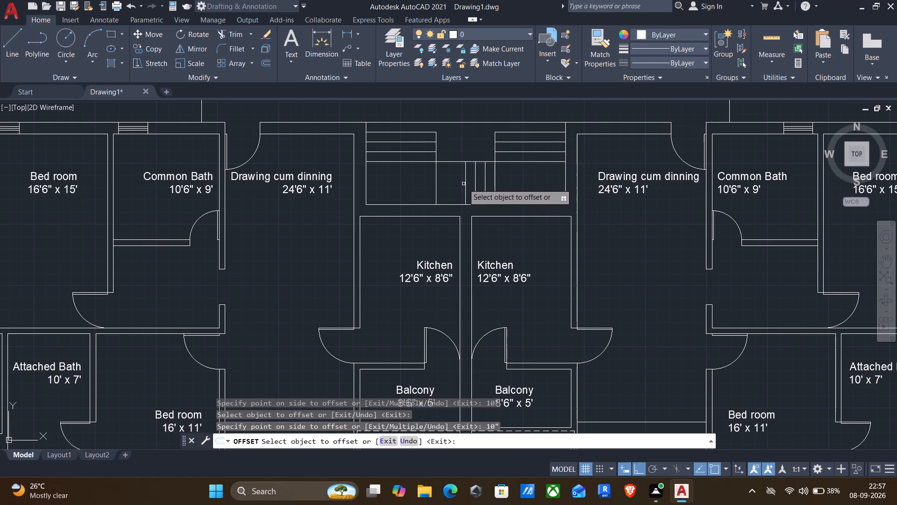
{"action": "left_click_drag", "start_coordinate": [464, 184], "coordinate": [474, 184]}
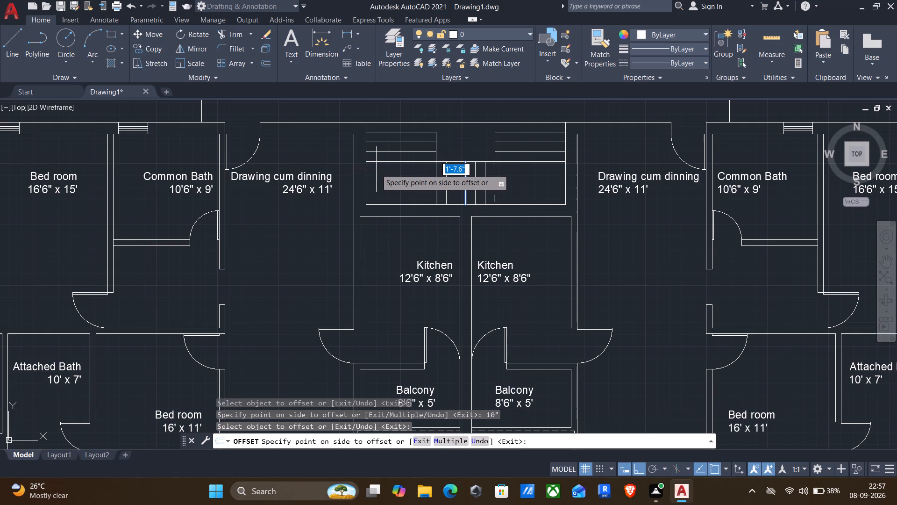
{"action": "type", "text": "10\""}
{"action": "key", "text": "Return"}
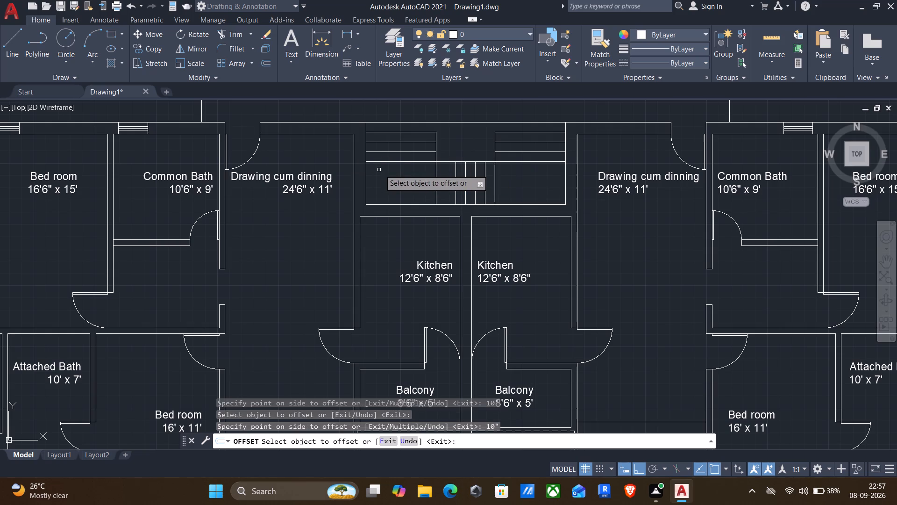
{"action": "left_click", "coordinate": [455, 186]}
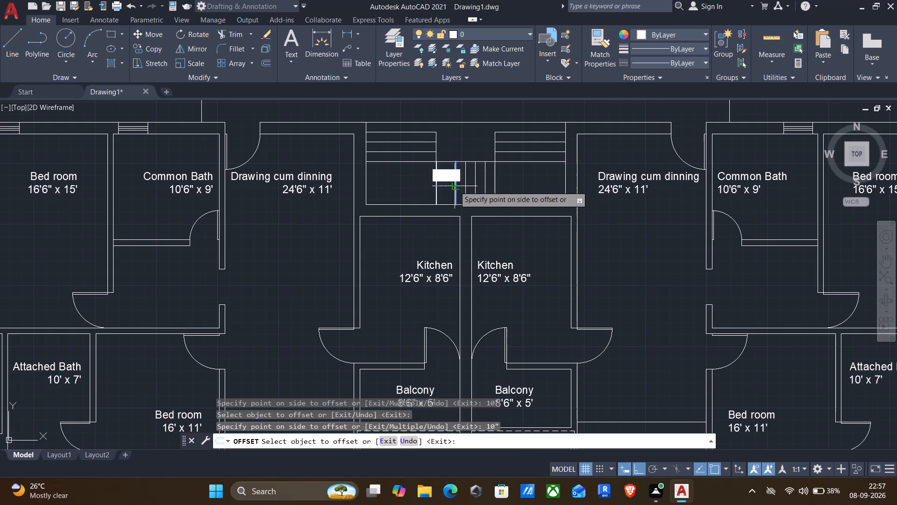
{"action": "type", "text": "10"}
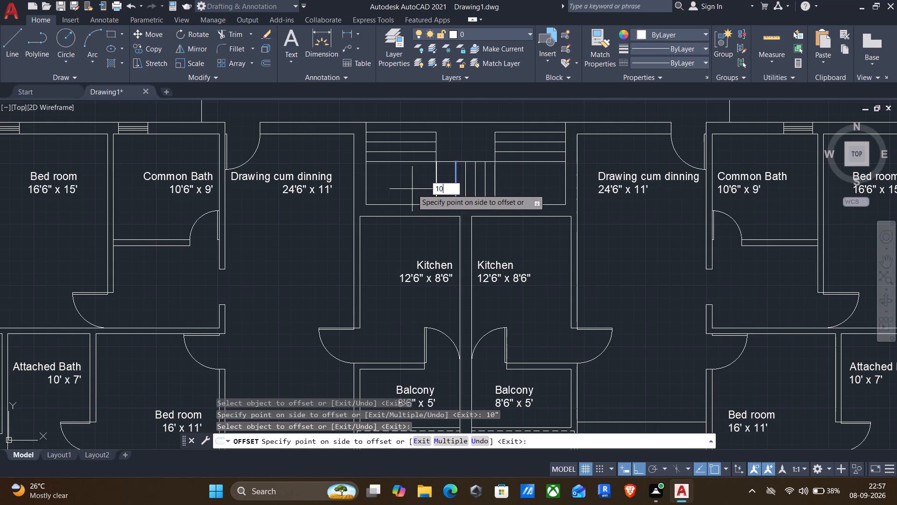
{"action": "key", "text": "shift+quotedbl"}
{"action": "key", "text": "Return"}
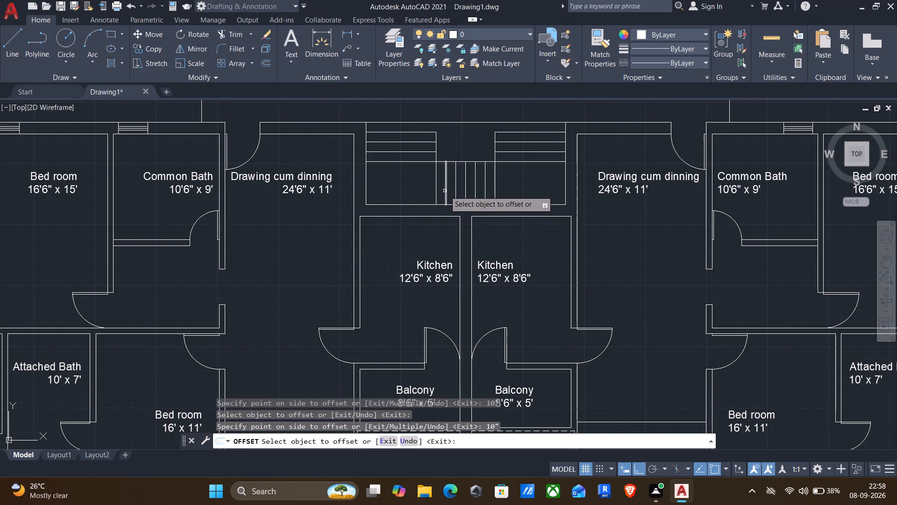
Measure the gap between the westernmost vertical tread and the west inner line of the staircase.
{"action": "left_click", "coordinate": [772, 40]}
{"action": "scroll", "coordinate": [519, 195], "scroll_direction": "up", "scroll_amount": 2}
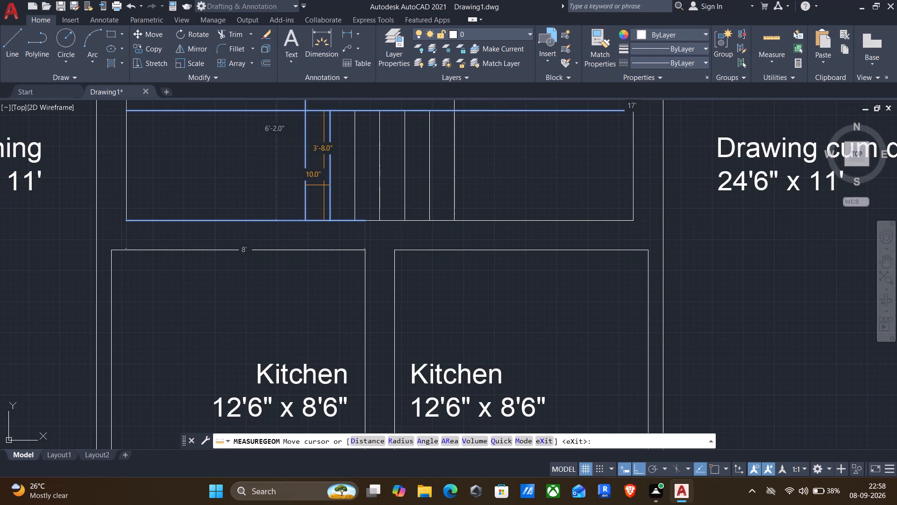
{"action": "key", "text": "Escape"}
Extend the staircase's two inner vertical lines northward to the corridor's south edge.
{"action": "scroll", "coordinate": [349, 185], "scroll_direction": "down", "scroll_amount": 1}
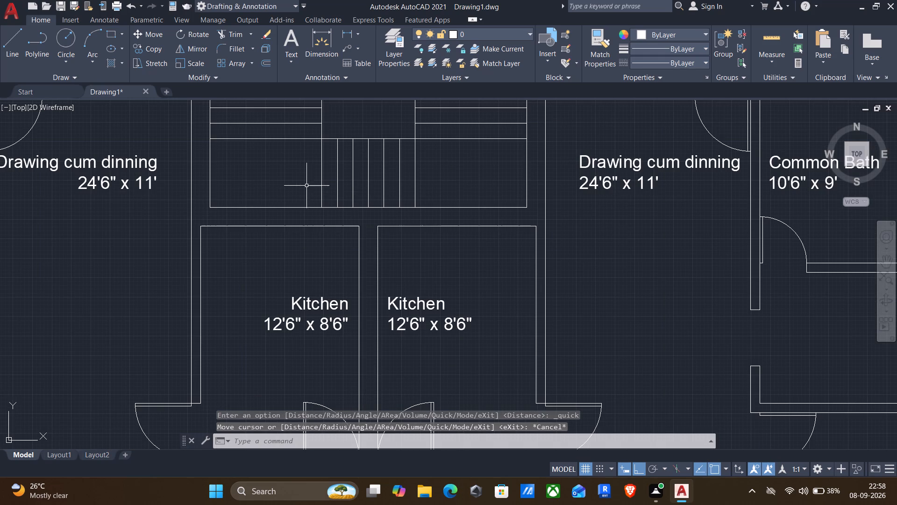
{"action": "scroll", "coordinate": [298, 178], "scroll_direction": "down", "scroll_amount": 2}
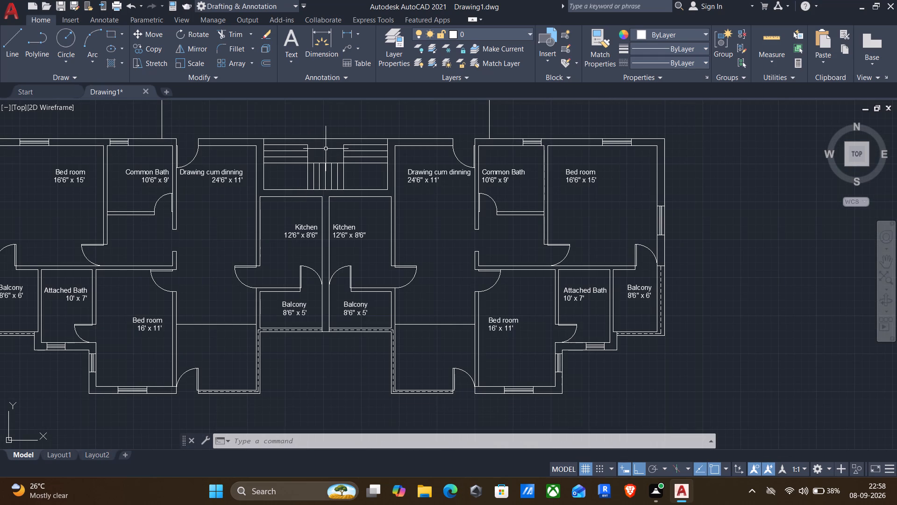
{"action": "scroll", "coordinate": [320, 149], "scroll_direction": "up", "scroll_amount": 2}
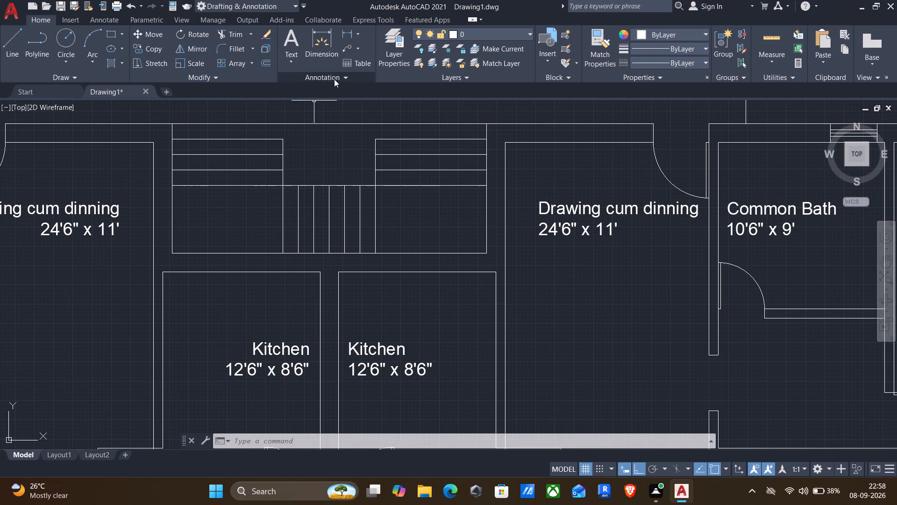
{"action": "key", "text": "e"}
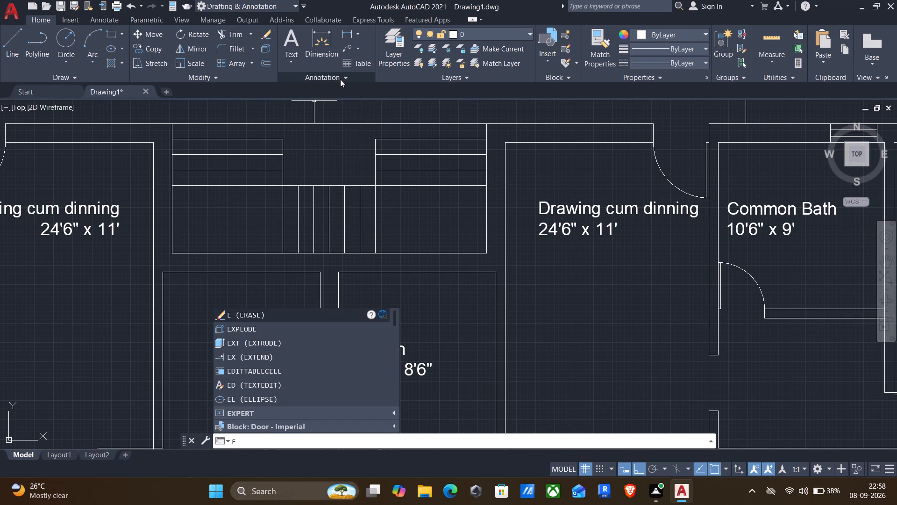
{"action": "key", "text": "x"}
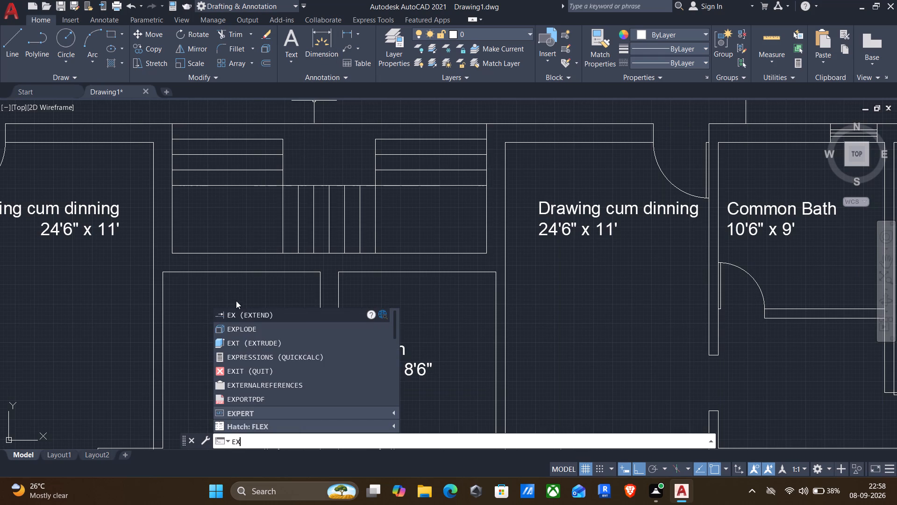
{"action": "left_click", "coordinate": [241, 316]}
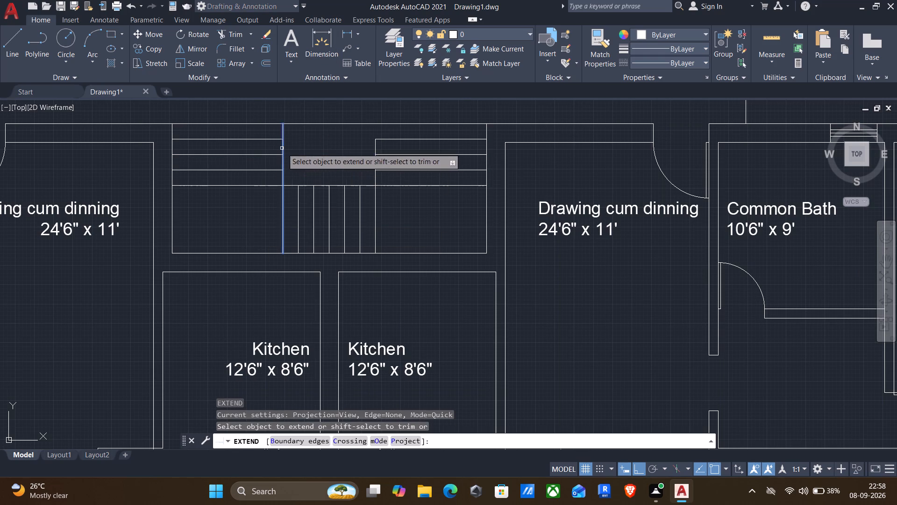
{"action": "left_click", "coordinate": [284, 151]}
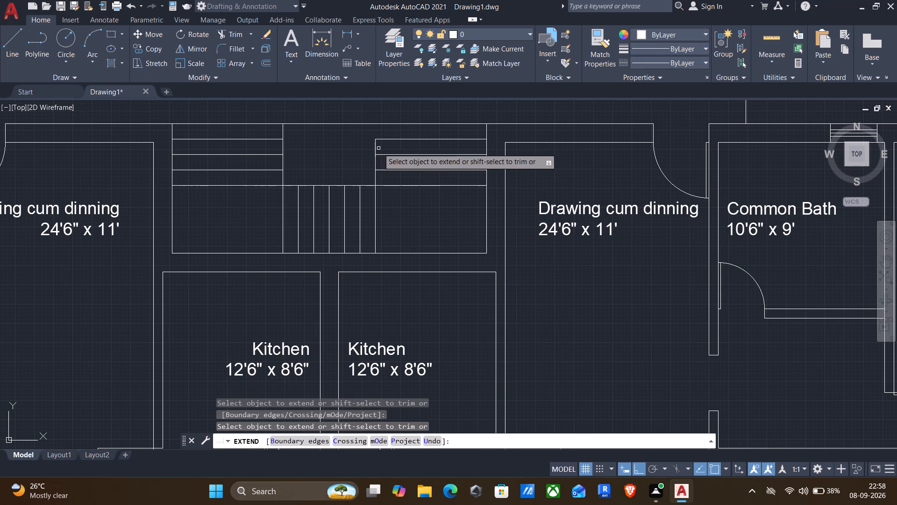
{"action": "left_click", "coordinate": [376, 149]}
{"action": "scroll", "coordinate": [368, 164], "scroll_direction": "down", "scroll_amount": 1}
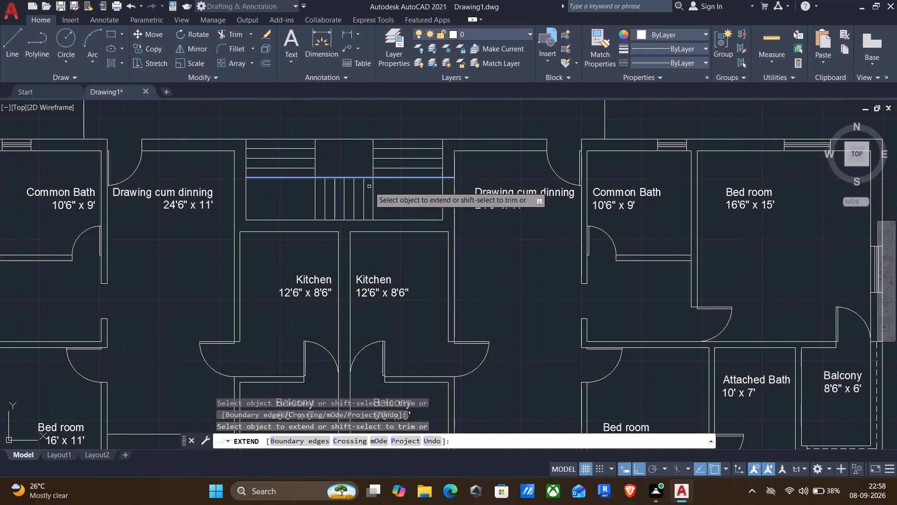
{"action": "middle_click_drag", "start_coordinate": [412, 192], "coordinate": [372, 265]}
{"action": "scroll", "coordinate": [337, 229], "scroll_direction": "down", "scroll_amount": 1}
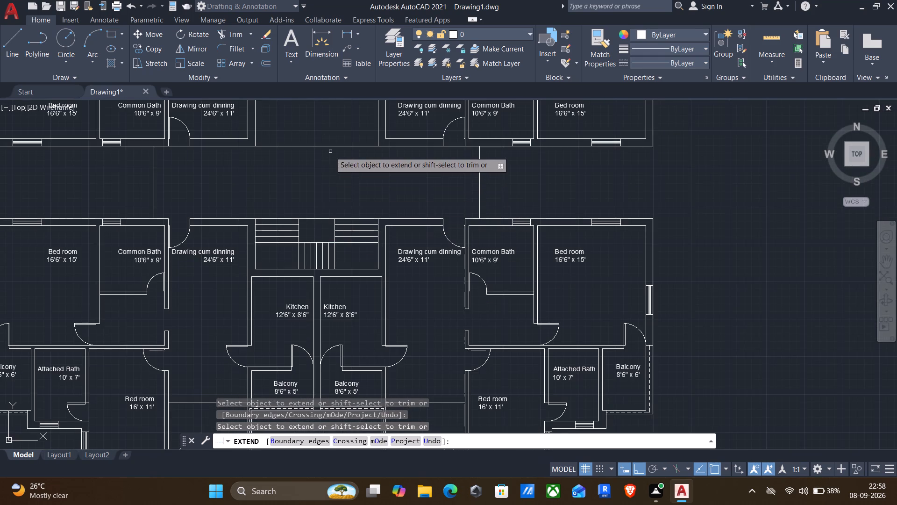
{"action": "middle_click_drag", "start_coordinate": [320, 162], "coordinate": [303, 241]}
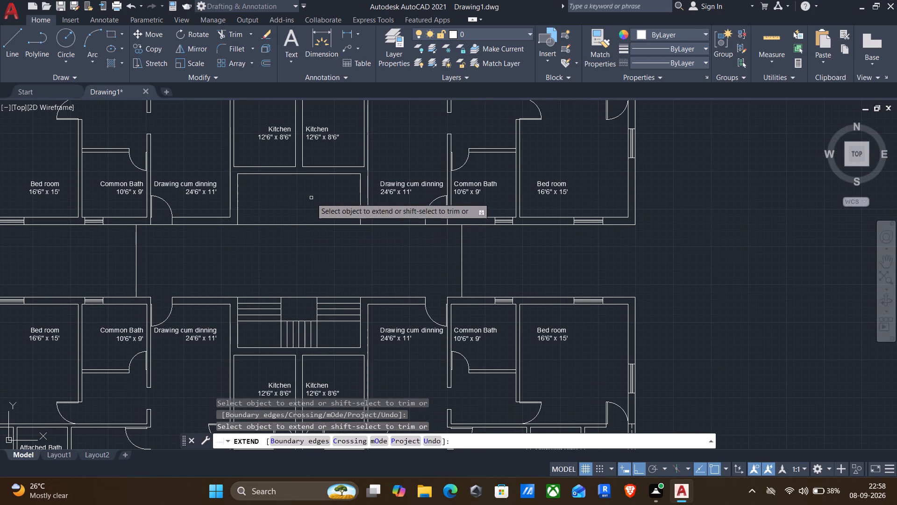
{"action": "key", "text": "Escape"}
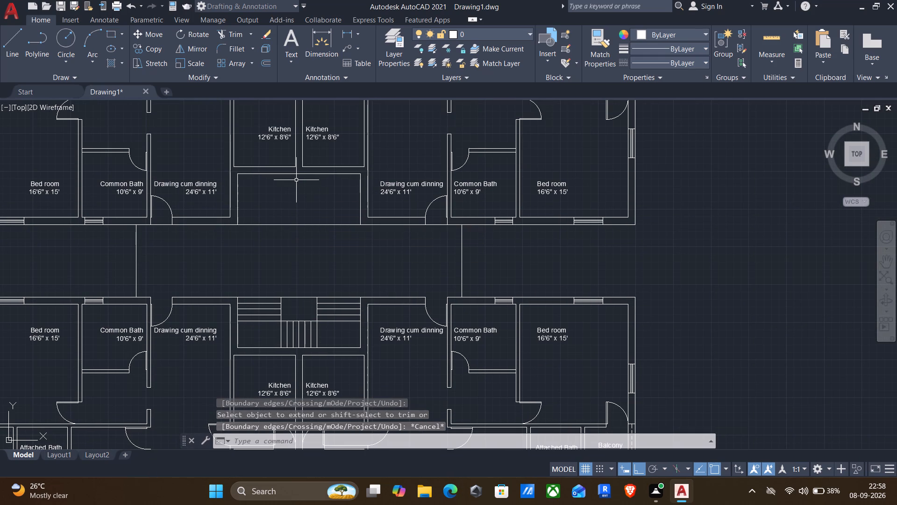
Draw two vertical lines about 8' long from the facing corners of the two northern kitchens to the corridor's north edge.
{"action": "key", "text": "l"}
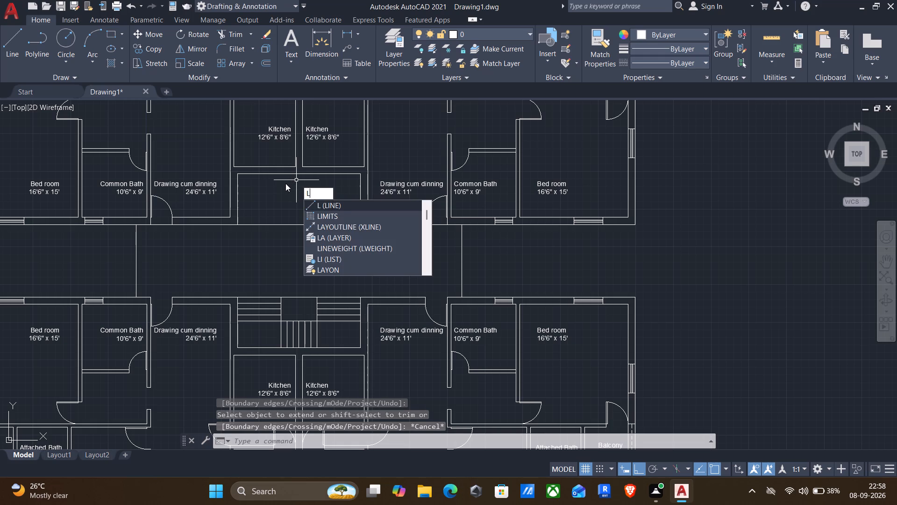
{"action": "key", "text": "Return"}
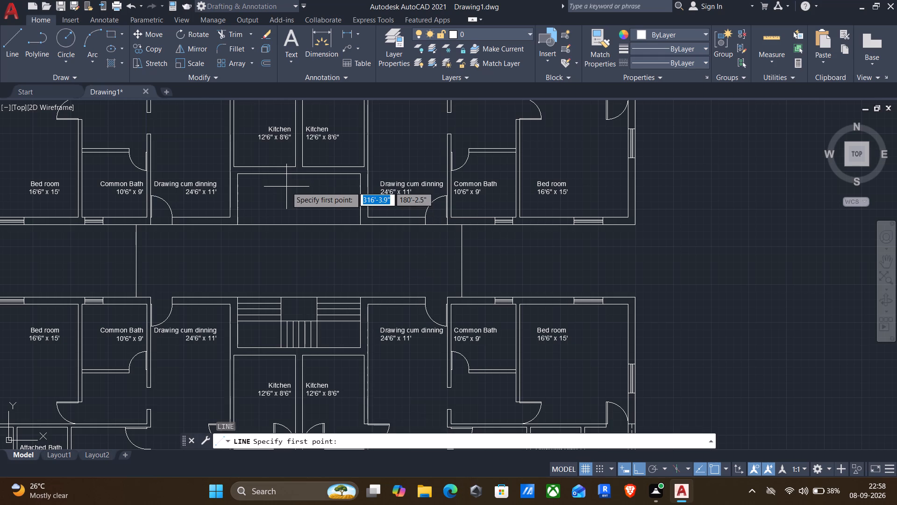
{"action": "scroll", "coordinate": [286, 187], "scroll_direction": "up", "scroll_amount": 1}
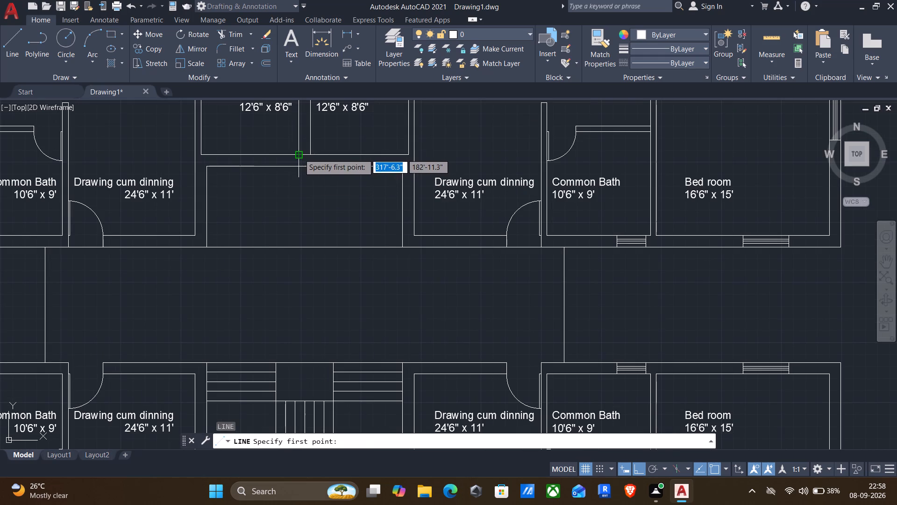
{"action": "left_click", "coordinate": [299, 154]}
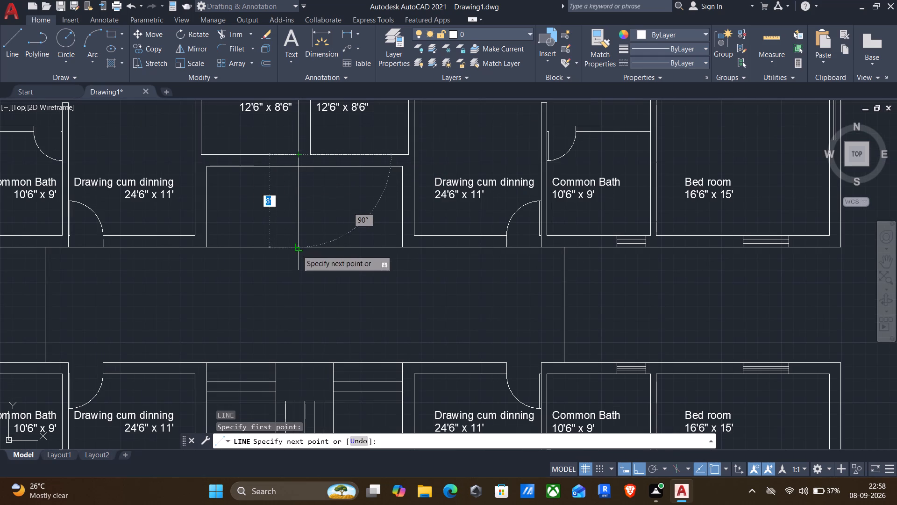
{"action": "left_click", "coordinate": [297, 250]}
{"action": "key", "text": "Return"}
{"action": "key", "text": "Return"}
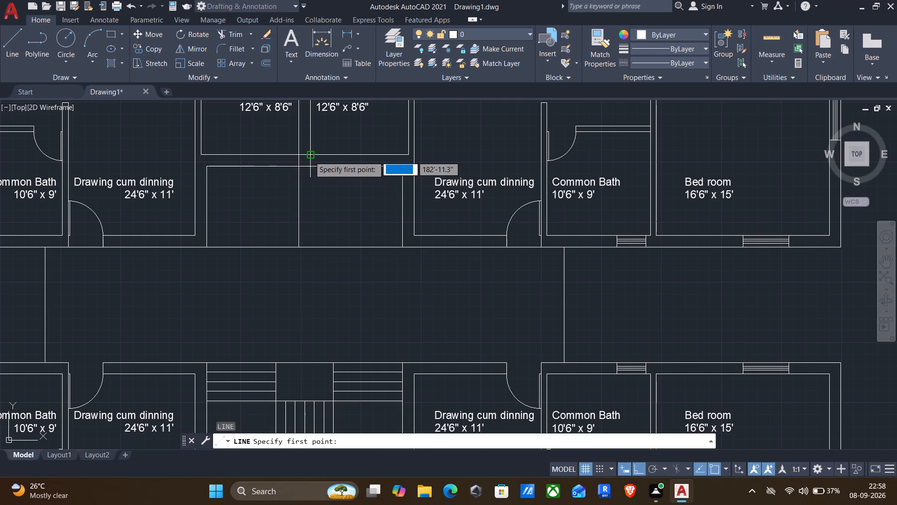
{"action": "left_click", "coordinate": [309, 157]}
{"action": "left_click", "coordinate": [308, 245]}
{"action": "key", "text": "Return"}
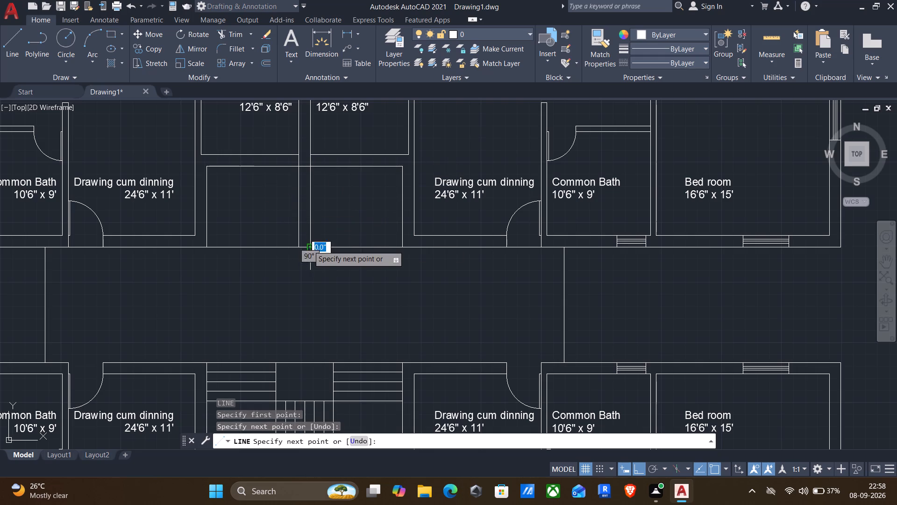
Trim both new vertical lines between the northern kitchens' south edge and the open space's north edge.
{"action": "type", "text": "tr"}
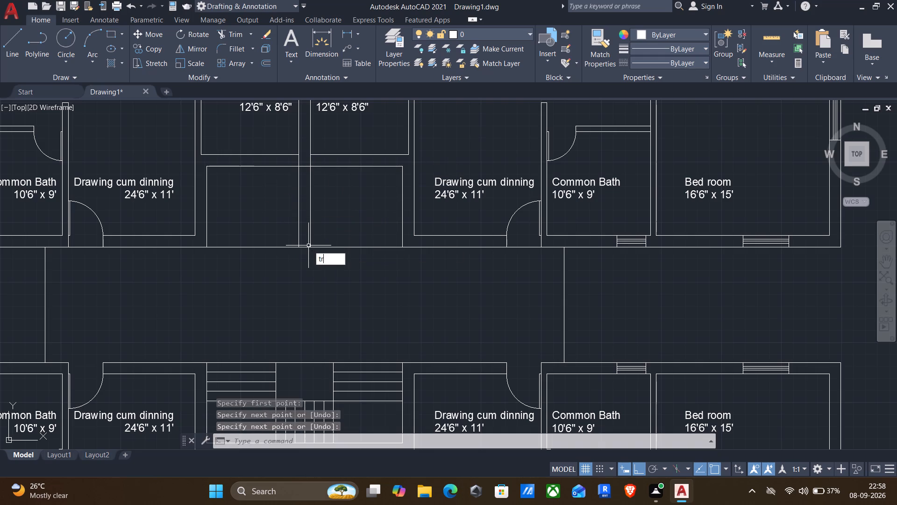
{"action": "key", "text": "Return"}
{"action": "left_click", "coordinate": [299, 163]}
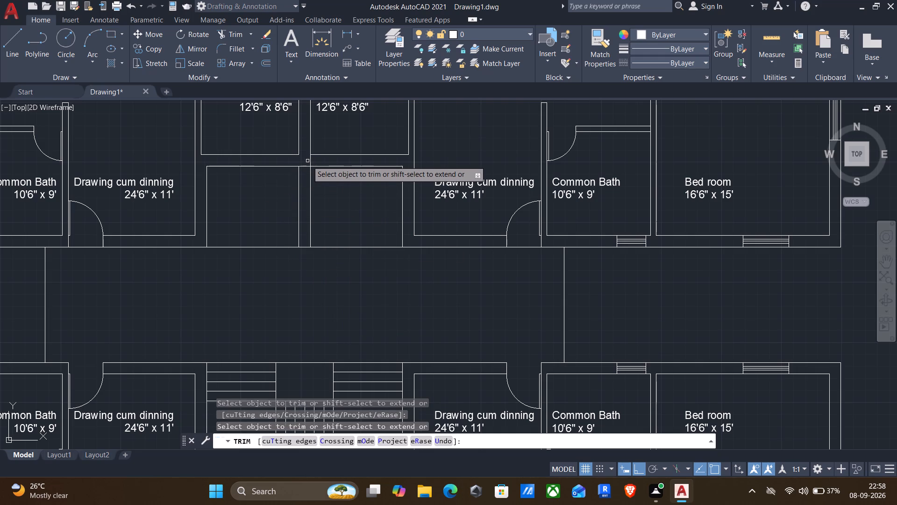
{"action": "left_click", "coordinate": [312, 160]}
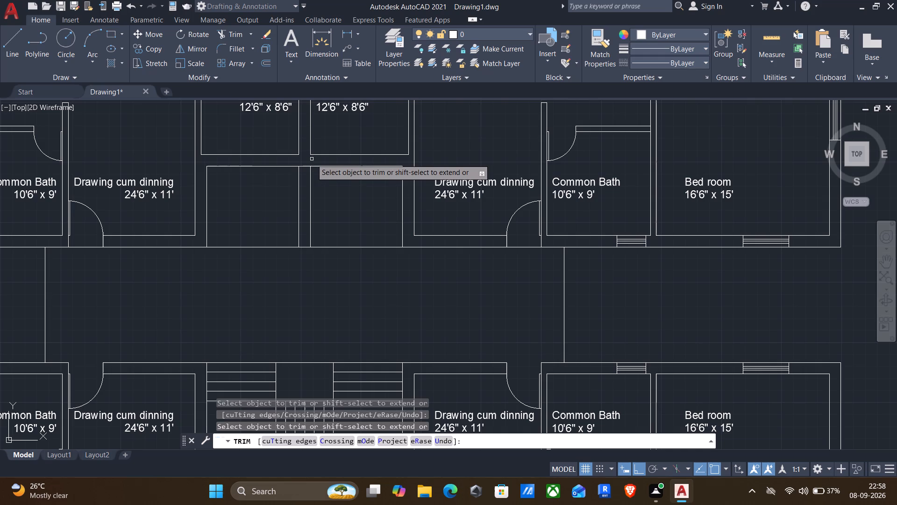
{"action": "key", "text": "Escape"}
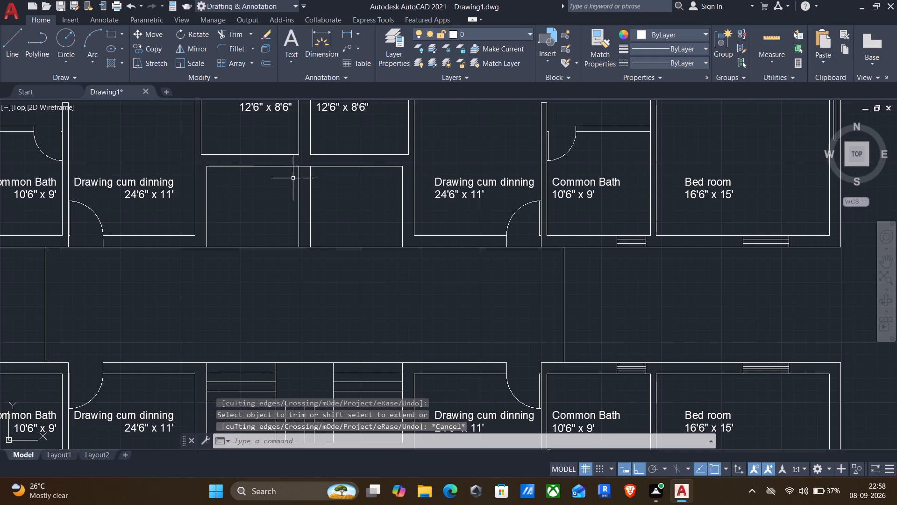
Draw two crossing diagonal lines between opposite corners of the western compartment in the northern open space.
{"action": "key", "text": "l"}
{"action": "key", "text": "Return"}
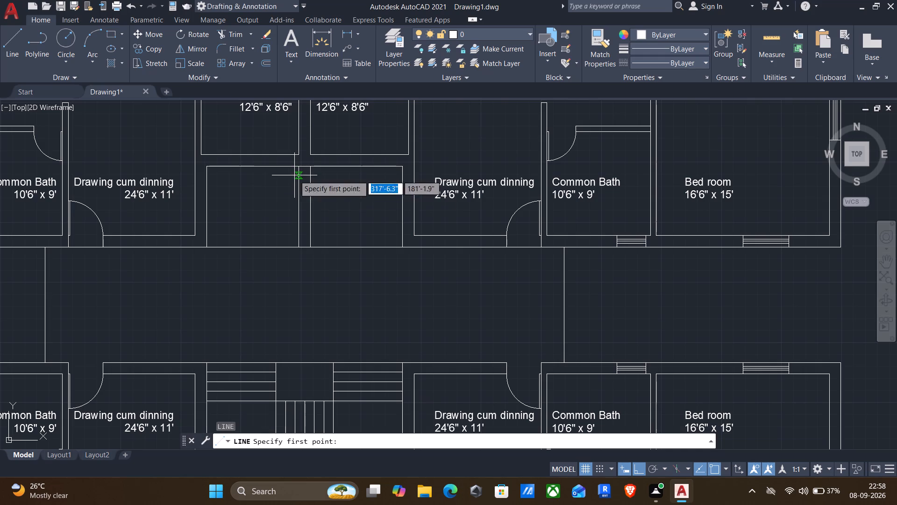
{"action": "left_click", "coordinate": [636, 463]}
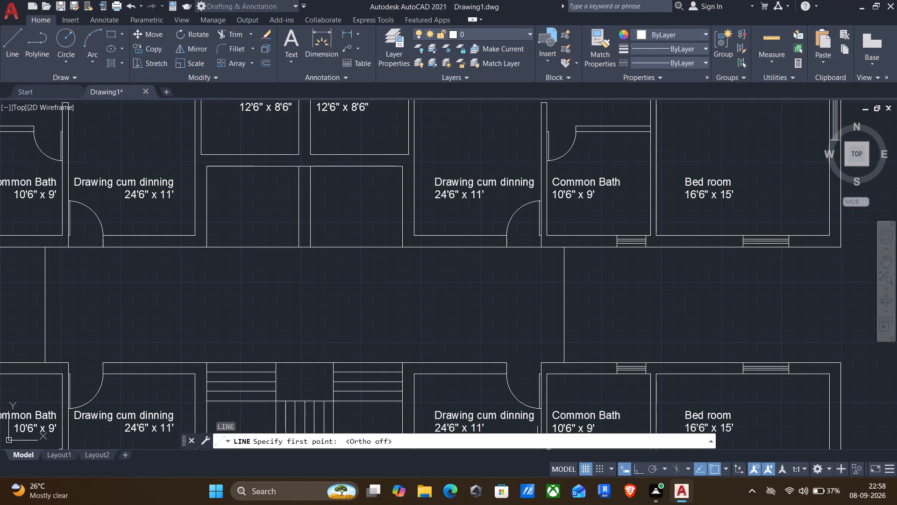
{"action": "left_click", "coordinate": [299, 170]}
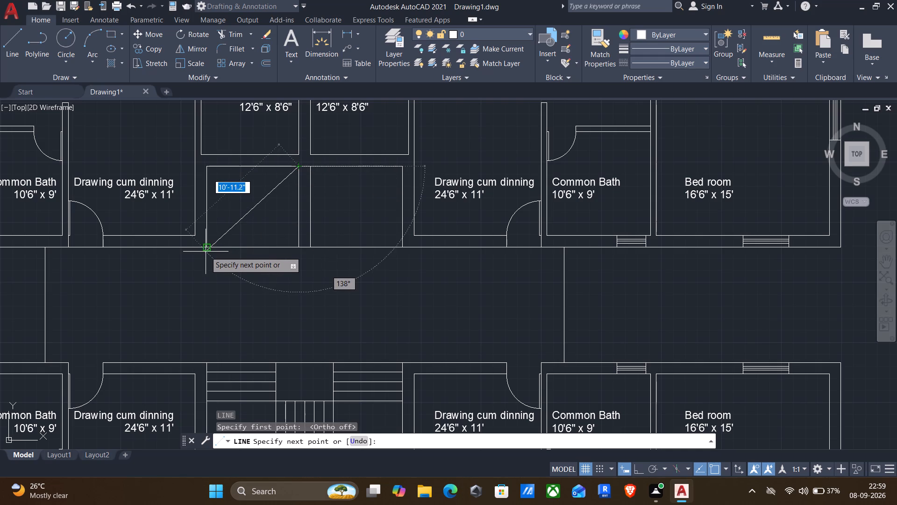
{"action": "left_click", "coordinate": [205, 250]}
{"action": "key", "text": "Return"}
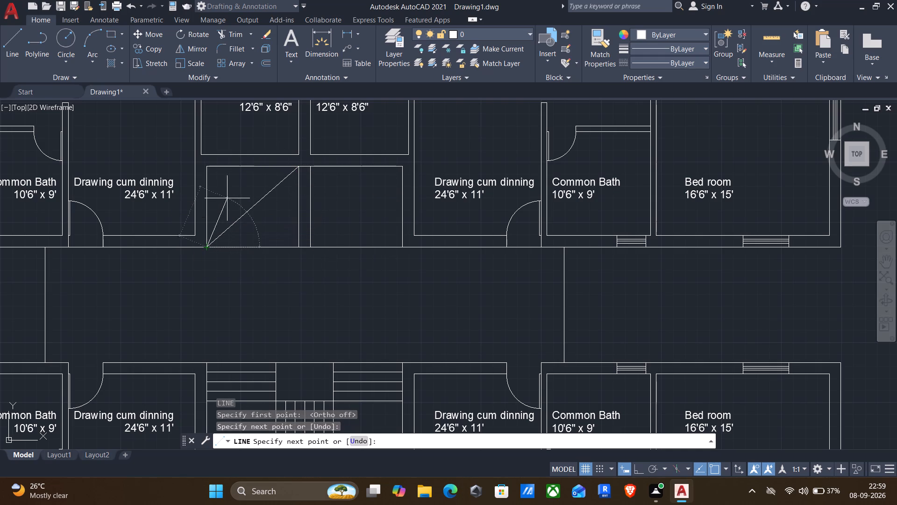
{"action": "key", "text": "Return"}
{"action": "left_click", "coordinate": [204, 169]}
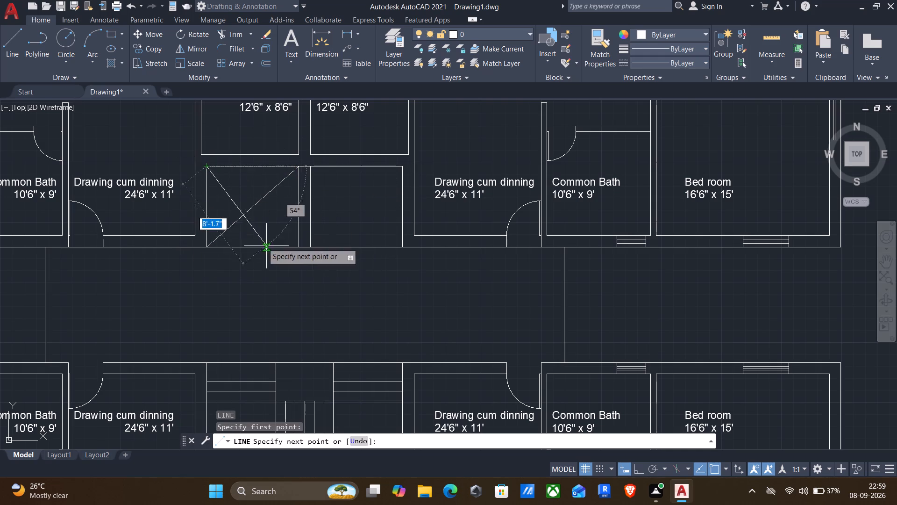
{"action": "left_click", "coordinate": [296, 245]}
{"action": "key", "text": "Return"}
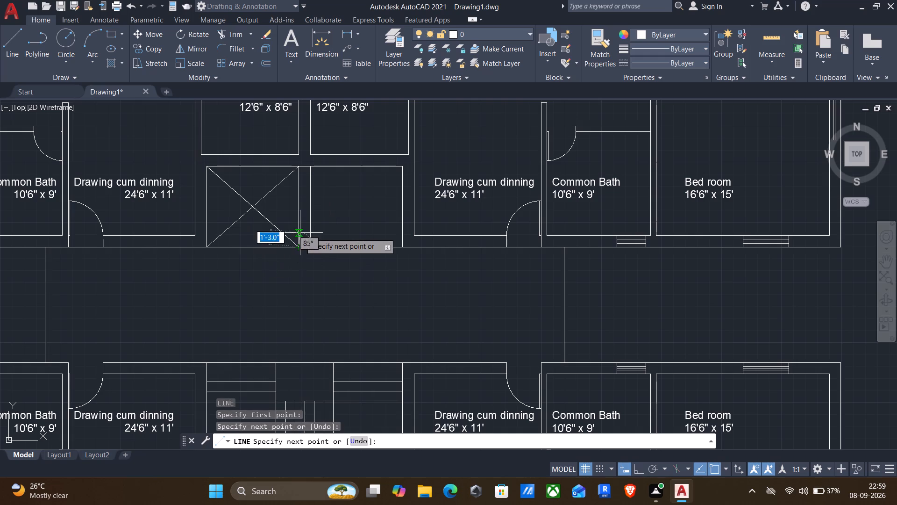
Draw two crossing diagonal lines between opposite corners of the eastern compartment in the northern open space.
{"action": "key", "text": "Return"}
{"action": "left_click", "coordinate": [311, 168]}
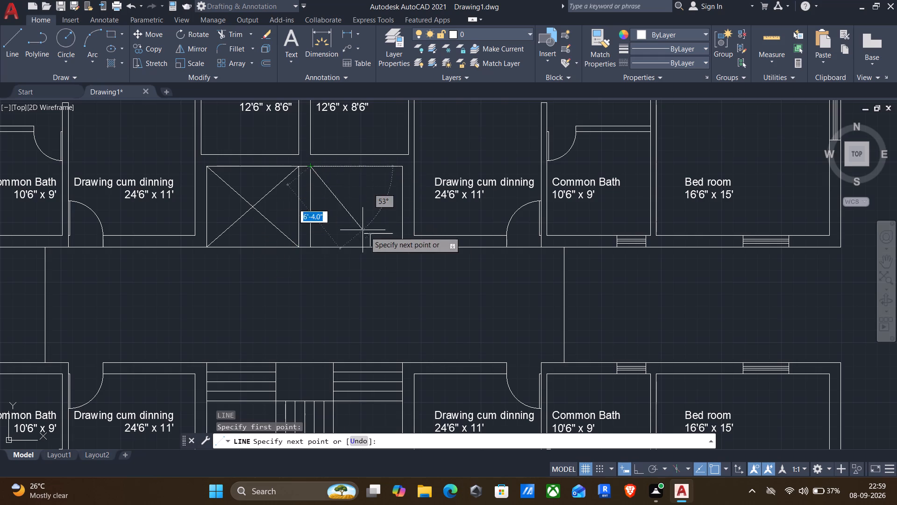
{"action": "left_click", "coordinate": [400, 246]}
{"action": "key", "text": "Return"}
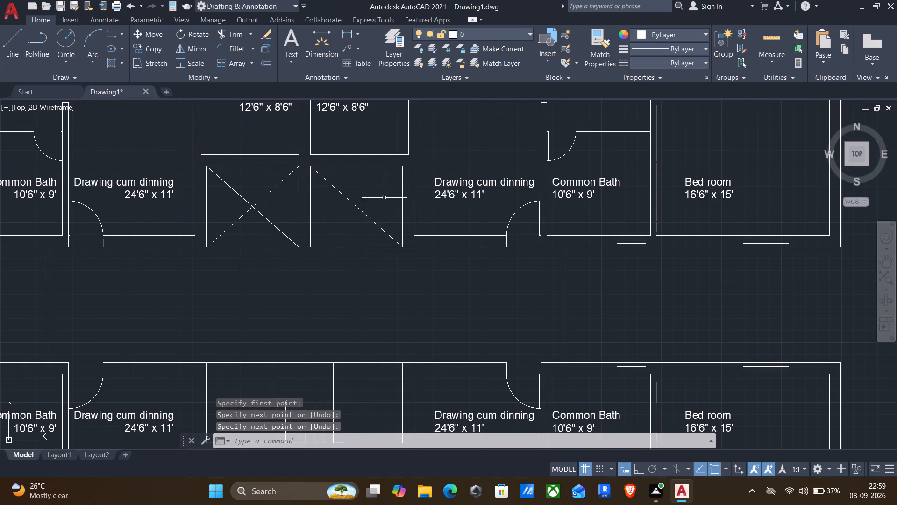
{"action": "key", "text": "Return"}
{"action": "left_click", "coordinate": [401, 168]}
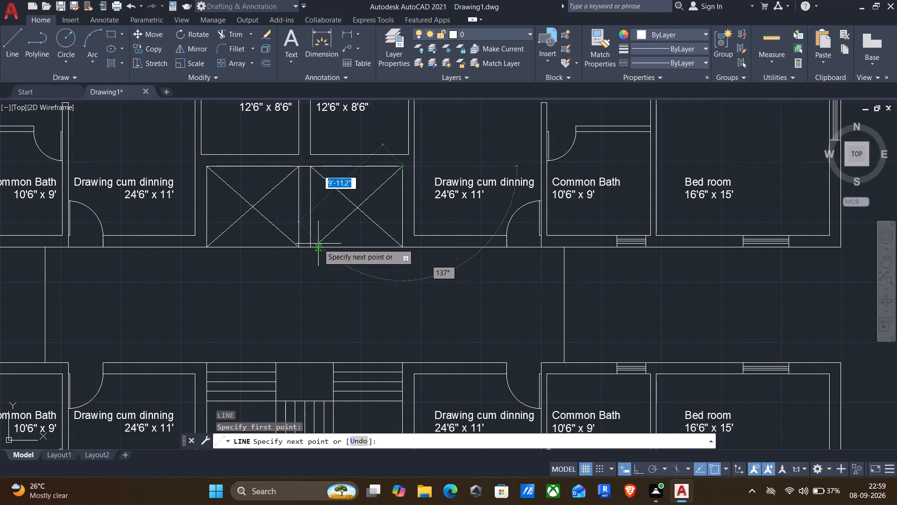
{"action": "left_click", "coordinate": [309, 246]}
{"action": "key", "text": "Return"}
Copy the Bed room label of the northeast unit into the middle of the corridor.
{"action": "scroll", "coordinate": [375, 249], "scroll_direction": "down", "scroll_amount": 1}
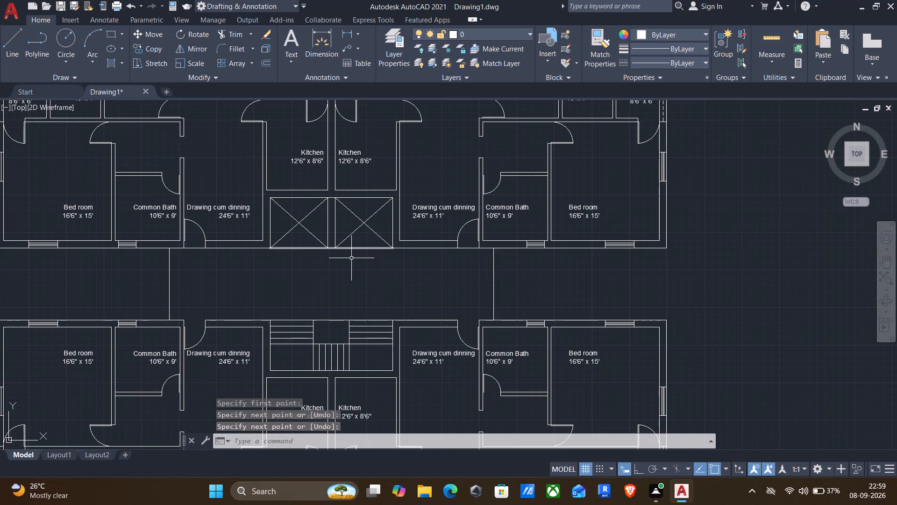
{"action": "middle_click_drag", "start_coordinate": [351, 260], "coordinate": [361, 248]}
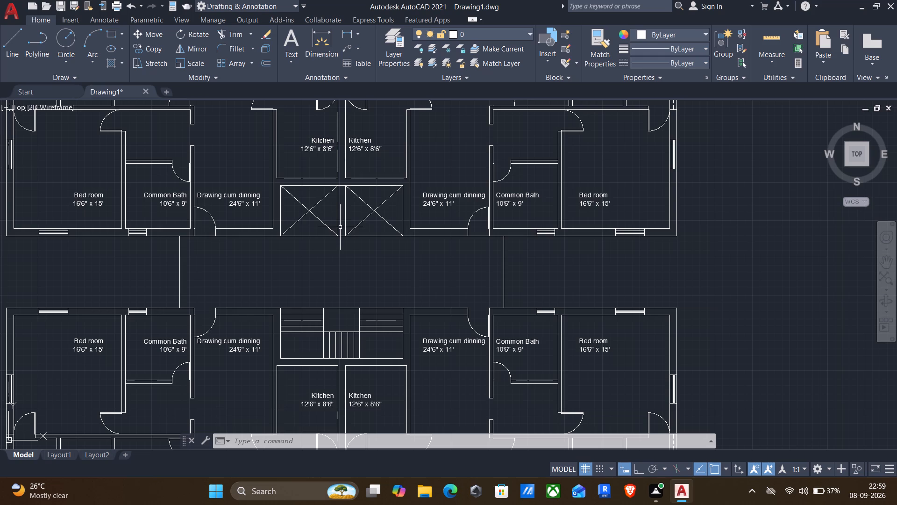
{"action": "left_click", "coordinate": [583, 199]}
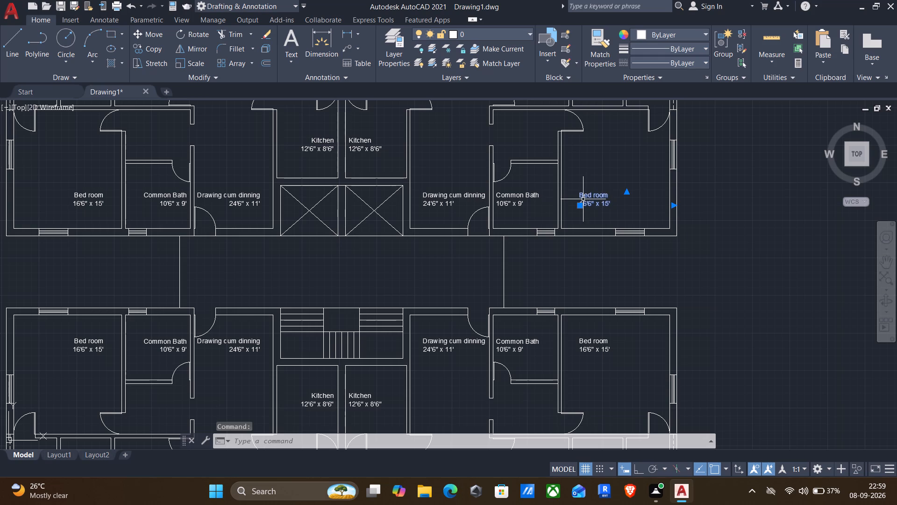
{"action": "type", "text": "cp"}
{"action": "key", "text": "Return"}
{"action": "left_click", "coordinate": [582, 198]}
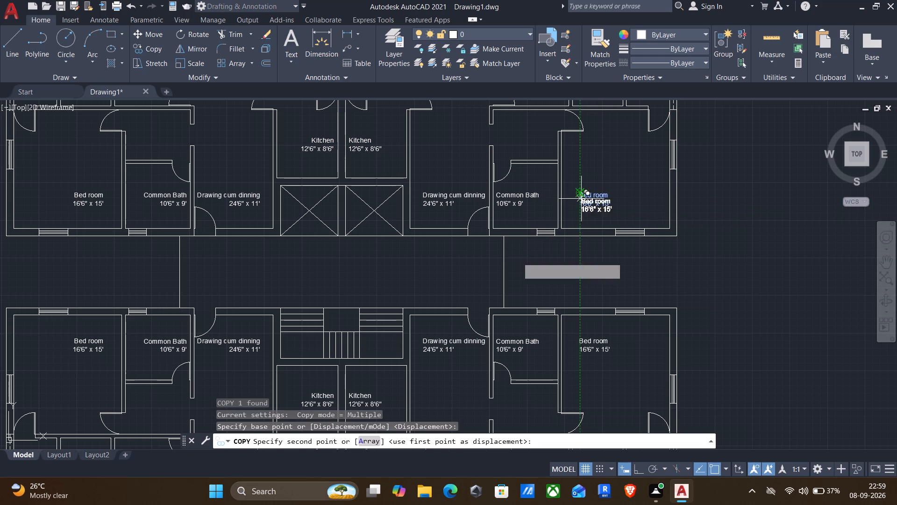
{"action": "left_click", "coordinate": [331, 263]}
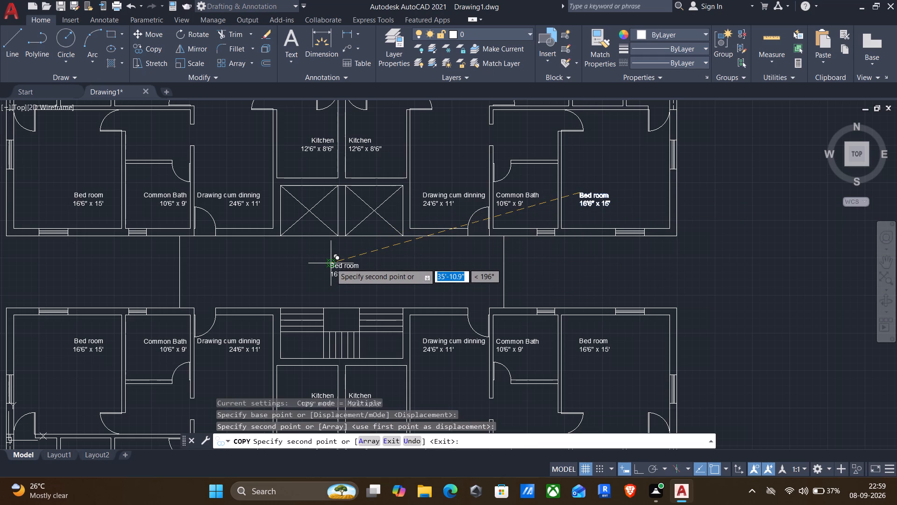
{"action": "key", "text": "Escape"}
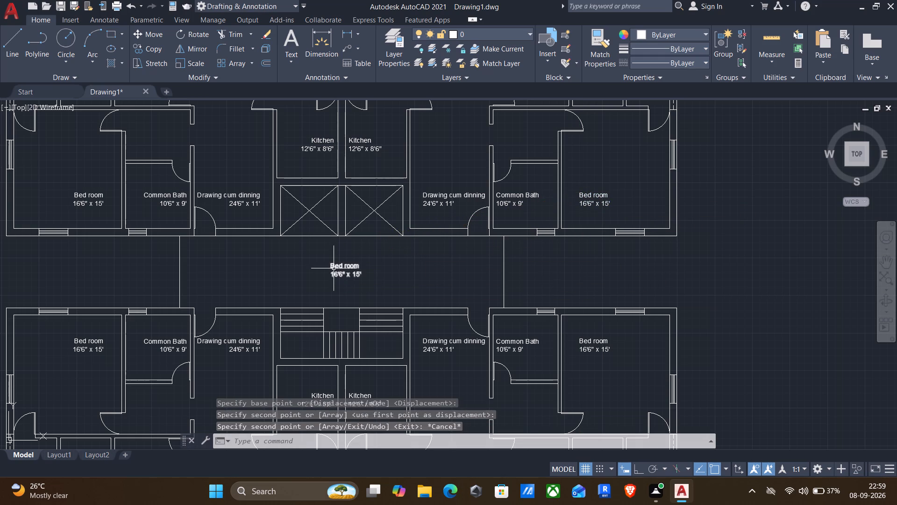
Change the room name in the label copied into the corridor to COMMON CORRIDOR.
{"action": "double_click", "coordinate": [334, 268]}
{"action": "scroll", "coordinate": [355, 277], "scroll_direction": "up", "scroll_amount": 2}
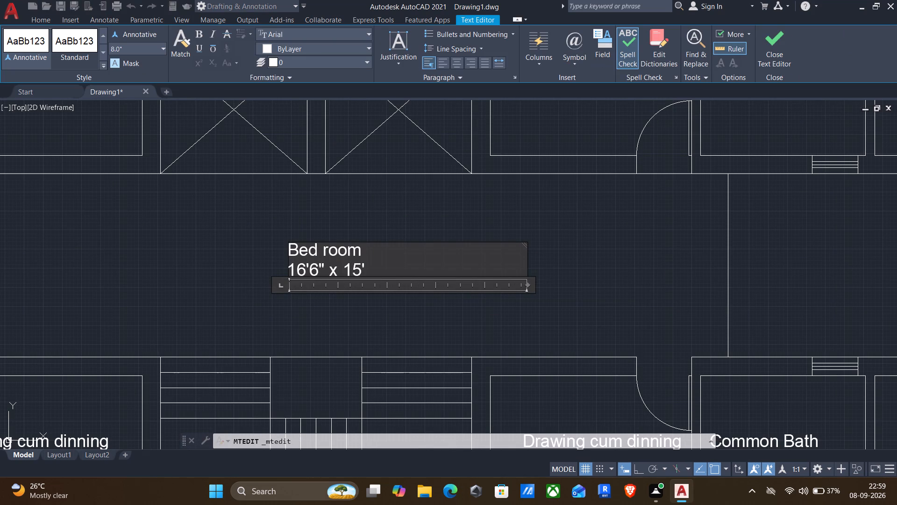
{"action": "left_click", "coordinate": [366, 251]}
{"action": "key", "text": "BackSpace"}
{"action": "key", "text": "BackSpace"}
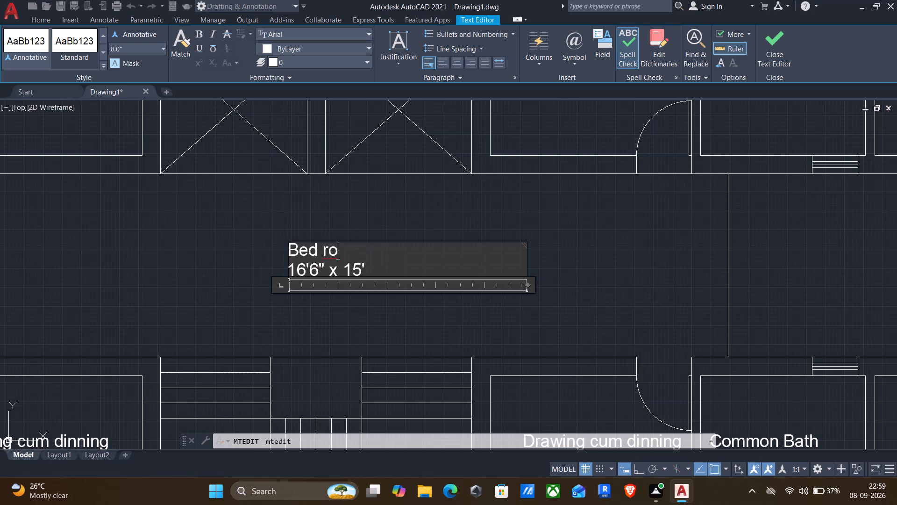
{"action": "key", "text": "BackSpace"}
{"action": "key", "text": "BackSpace"}
{"action": "key", "text": "BackSpace"}
{"action": "key", "text": "BackSpace"}
{"action": "key", "text": "BackSpace"}
{"action": "key", "text": "BackSpace"}
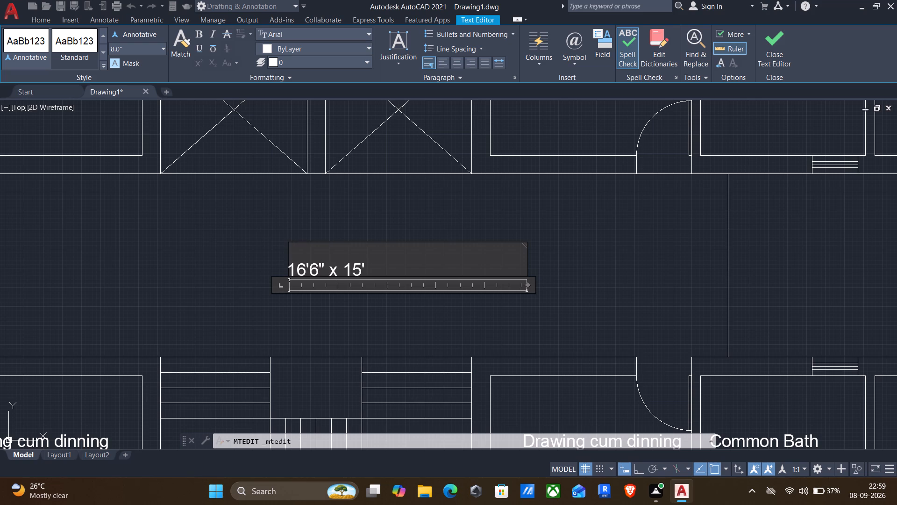
{"action": "type", "text": "COMMON"}
{"action": "key", "text": "space"}
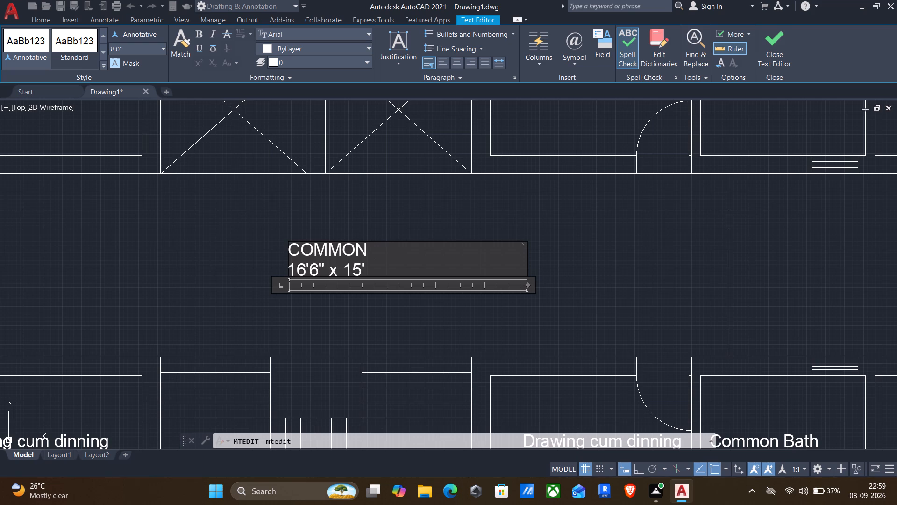
{"action": "type", "text": "CORRIDOR"}
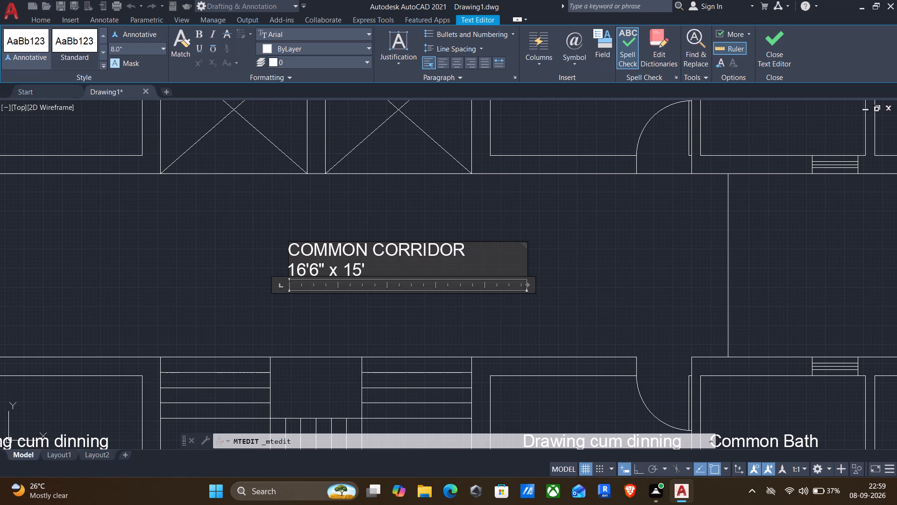
Set the size line of the COMMON CORRIDOR label to 45' x 10'.
{"action": "left_click", "coordinate": [326, 270]}
{"action": "key", "text": "BackSpace"}
{"action": "key", "text": "BackSpace"}
{"action": "key", "text": "BackSpace"}
{"action": "key", "text": "BackSpace"}
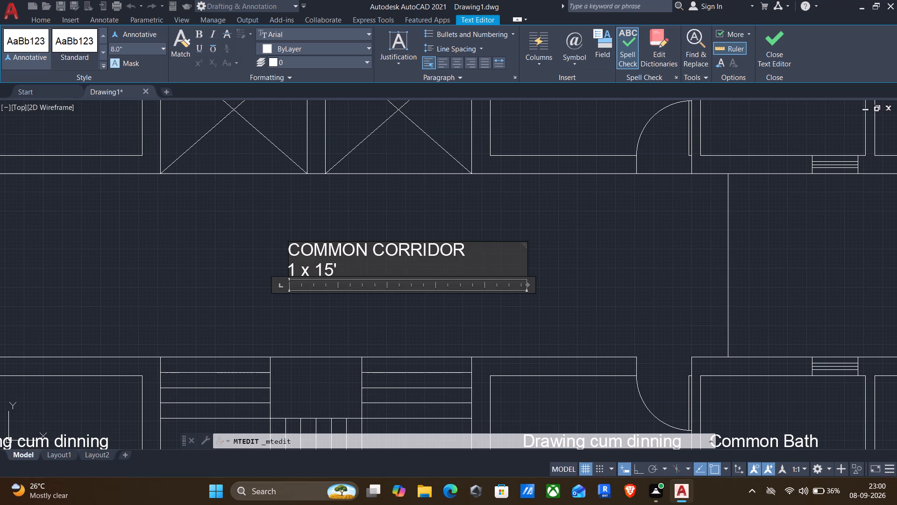
{"action": "key", "text": "BackSpace"}
{"action": "type", "text": "45"}
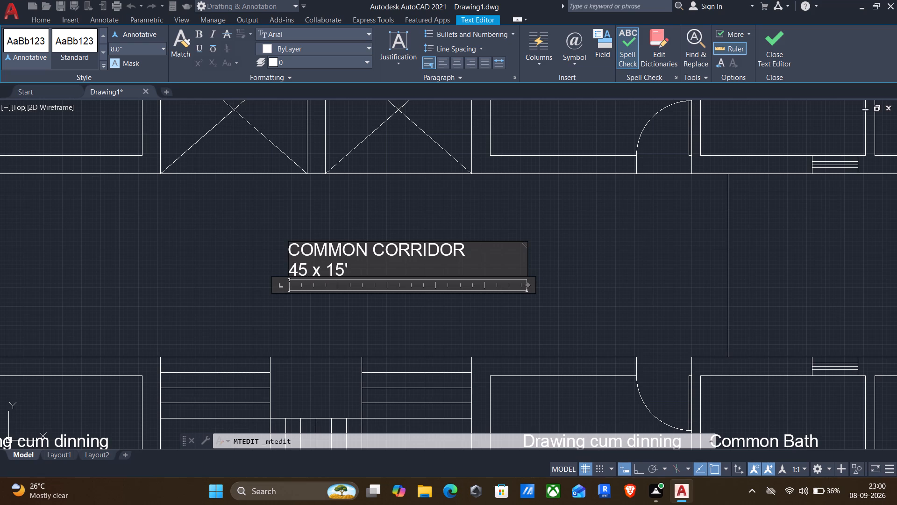
{"action": "key", "text": "apostrophe"}
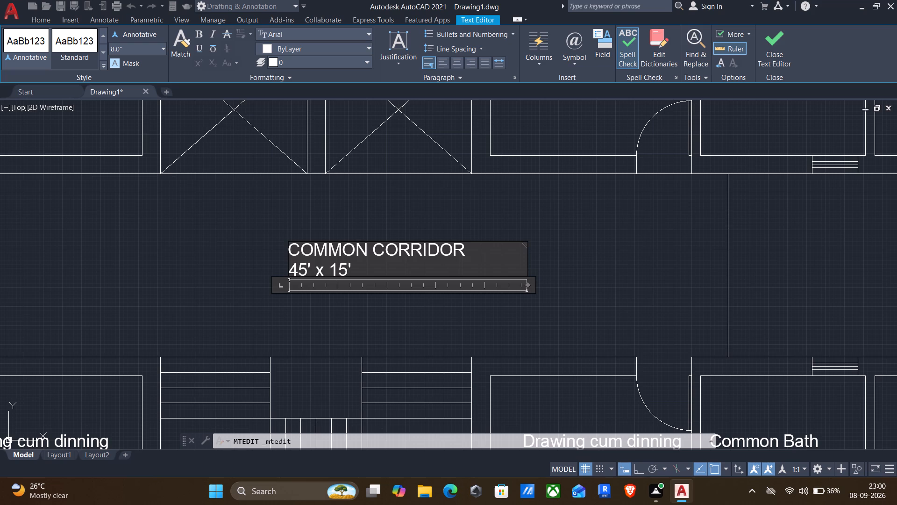
{"action": "left_click", "coordinate": [348, 273]}
{"action": "key", "text": "BackSpace"}
{"action": "key", "text": "0"}
{"action": "left_click", "coordinate": [260, 256]}
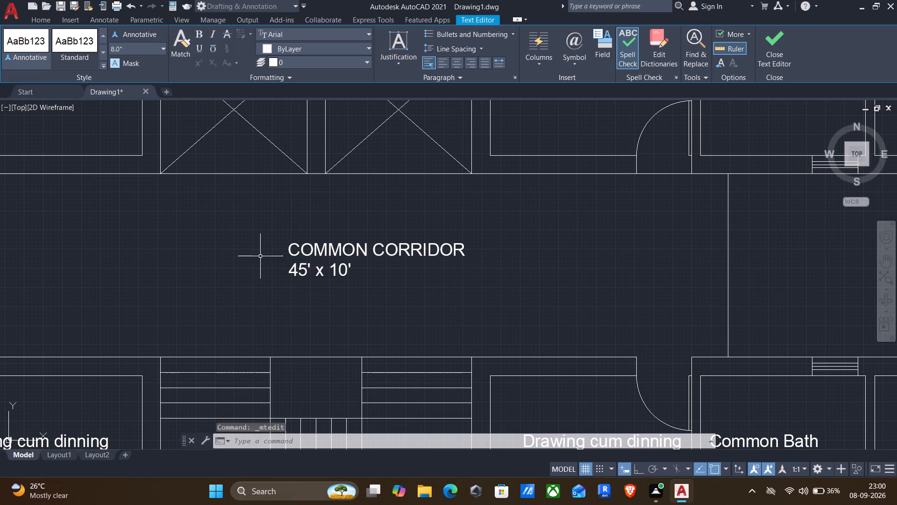
Indent the corridor label's size line by eight spaces to centre it beneath the room name.
{"action": "left_click", "coordinate": [330, 270]}
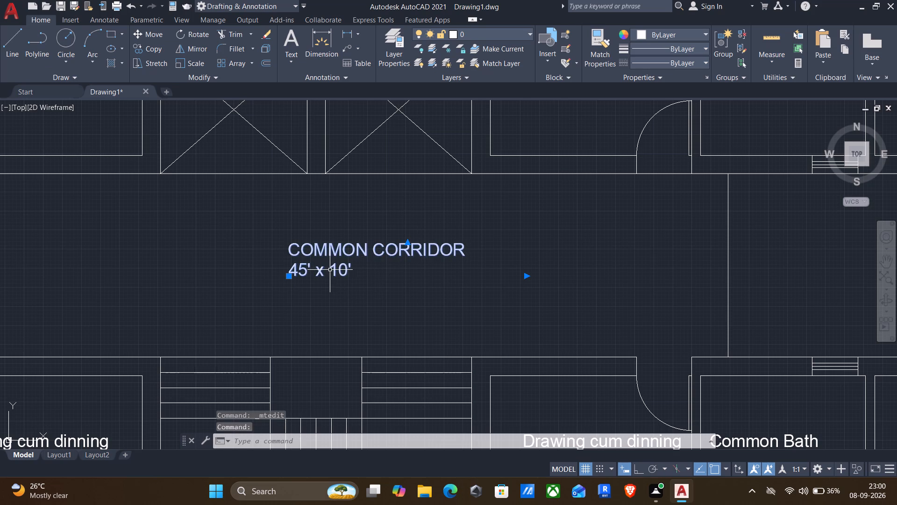
{"action": "double_click", "coordinate": [330, 269]}
{"action": "left_click", "coordinate": [292, 271]}
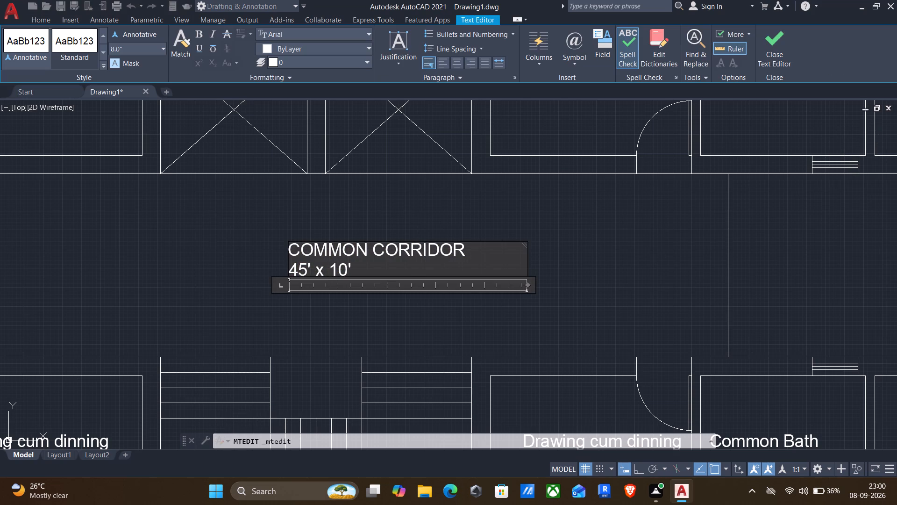
{"action": "key", "text": "space"}
{"action": "key", "text": "space"}
{"action": "key", "text": "space"}
{"action": "key", "text": "space"}
{"action": "key", "text": "space"}
{"action": "key", "text": "space"}
{"action": "key", "text": "space"}
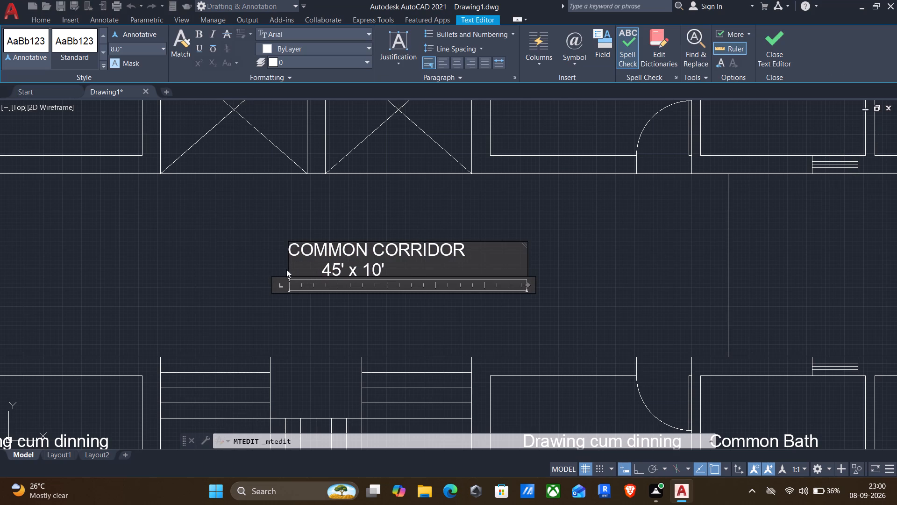
{"action": "key", "text": "space"}
{"action": "left_click", "coordinate": [198, 256]}
Draw a 30" horizontal line eastward from the midpoint of the corridor's east end line, and turn on Ortho mode.
{"action": "scroll", "coordinate": [234, 190], "scroll_direction": "down", "scroll_amount": 1}
{"action": "middle_click_drag", "start_coordinate": [242, 270], "coordinate": [244, 261]}
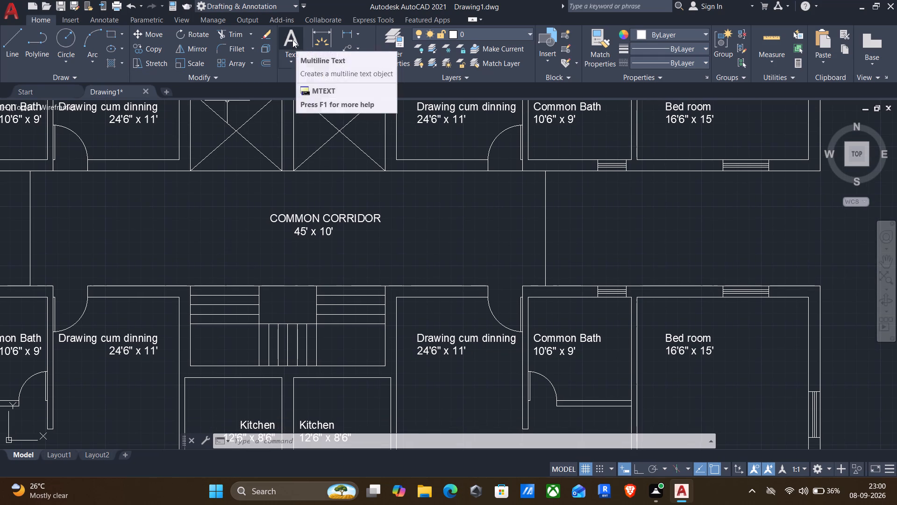
{"action": "scroll", "coordinate": [481, 202], "scroll_direction": "down", "scroll_amount": 1}
{"action": "middle_click_drag", "start_coordinate": [483, 208], "coordinate": [428, 212]}
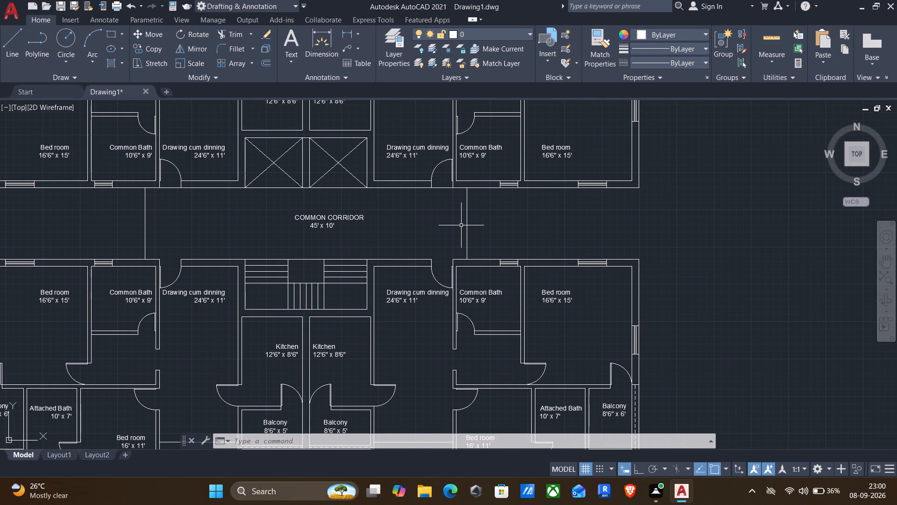
{"action": "key", "text": "l"}
{"action": "key", "text": "Return"}
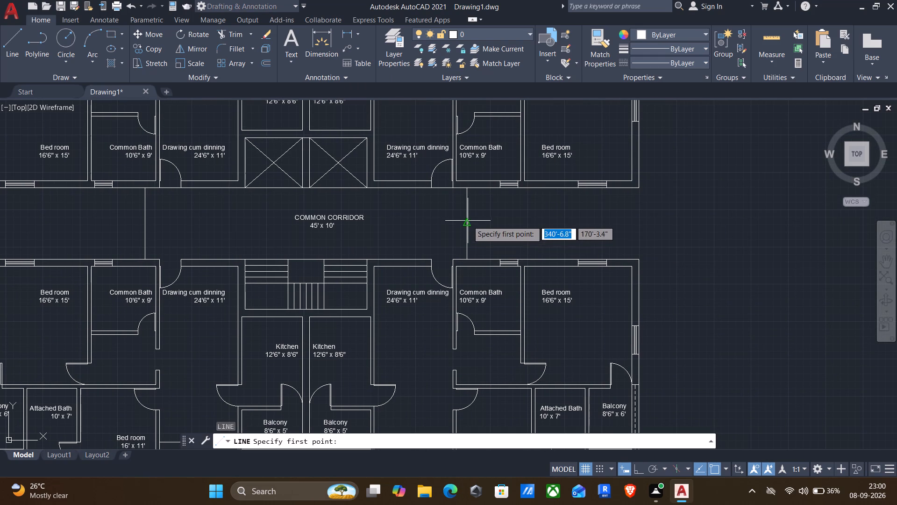
{"action": "left_click", "coordinate": [467, 224]}
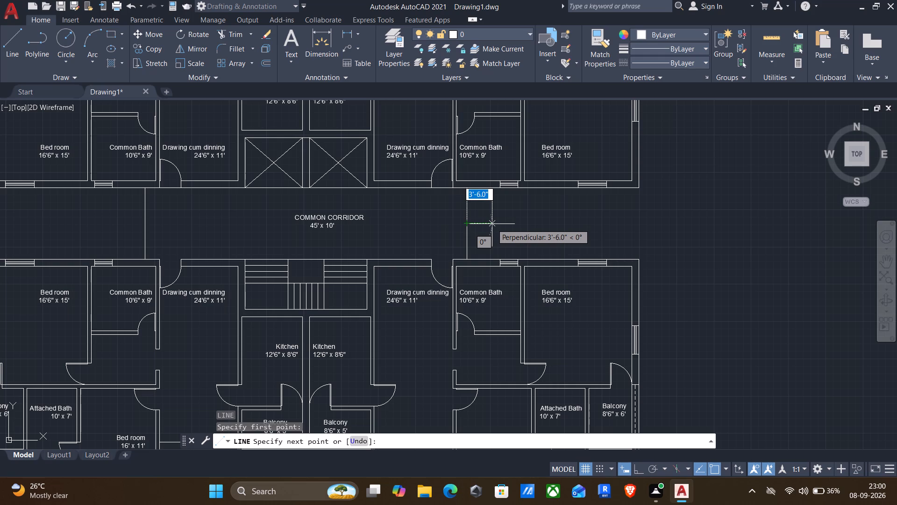
{"action": "type", "text": "30"}
{"action": "key", "text": "shift+quotedbl"}
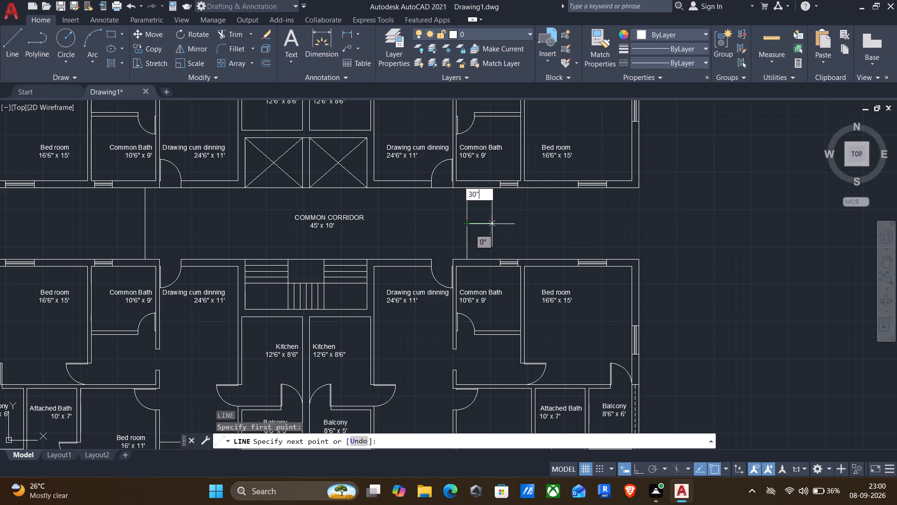
{"action": "key", "text": "Return"}
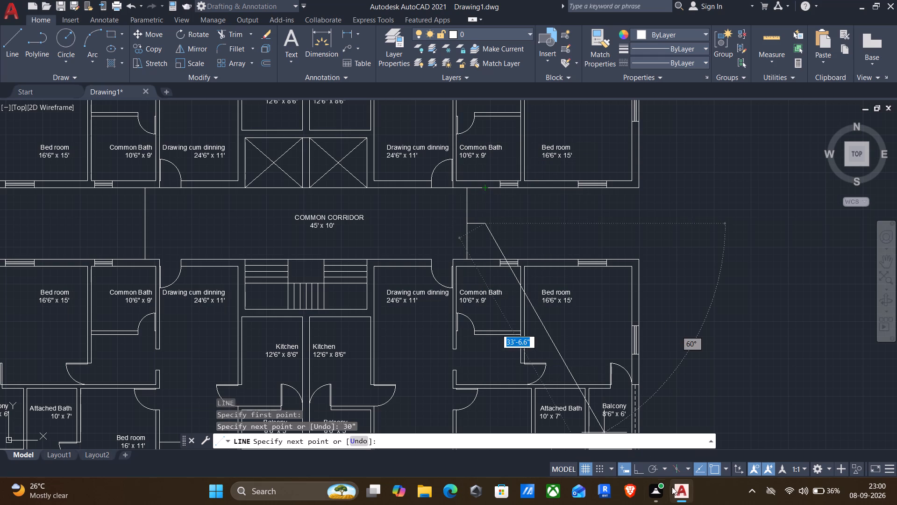
{"action": "left_click", "coordinate": [637, 466]}
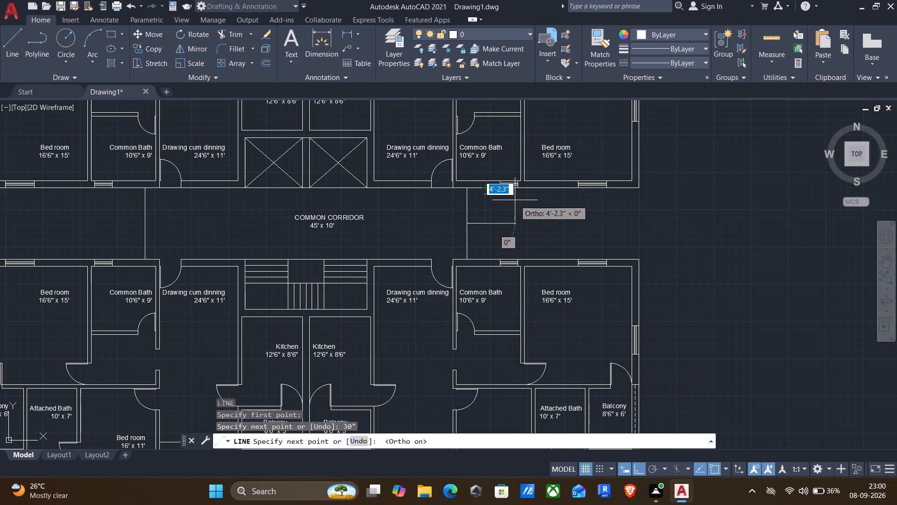
{"action": "key", "text": "Escape"}
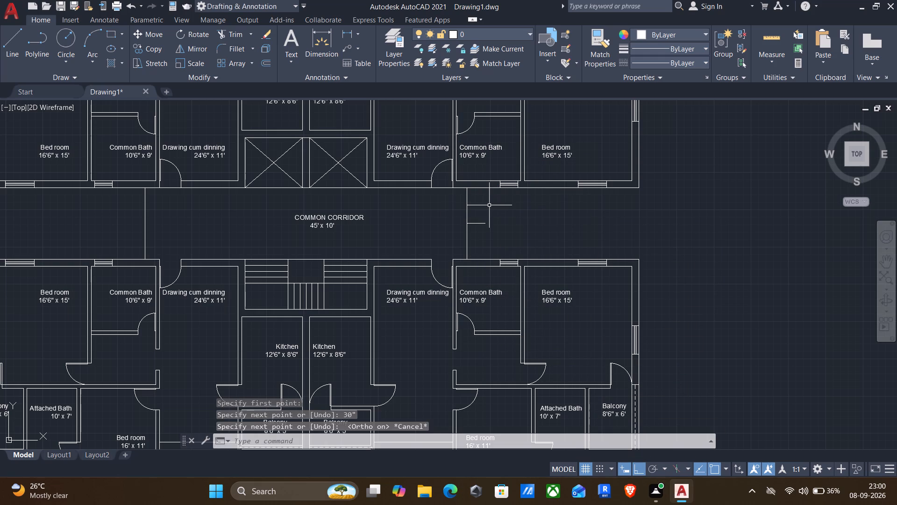
Offset the short 30" line at the corridor's east end by 3' to the south and 3' to the north.
{"action": "key", "text": "o"}
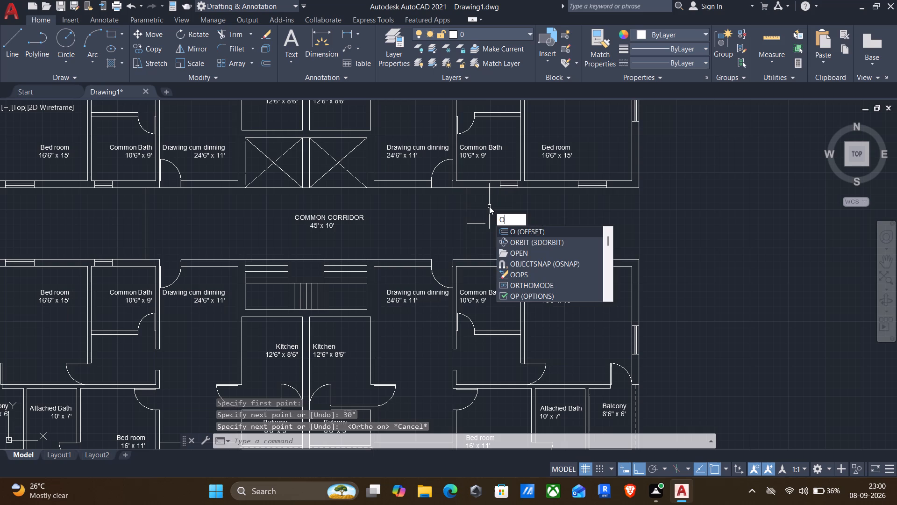
{"action": "key", "text": "Return"}
{"action": "left_click", "coordinate": [480, 222]}
{"action": "left_click", "coordinate": [479, 239]}
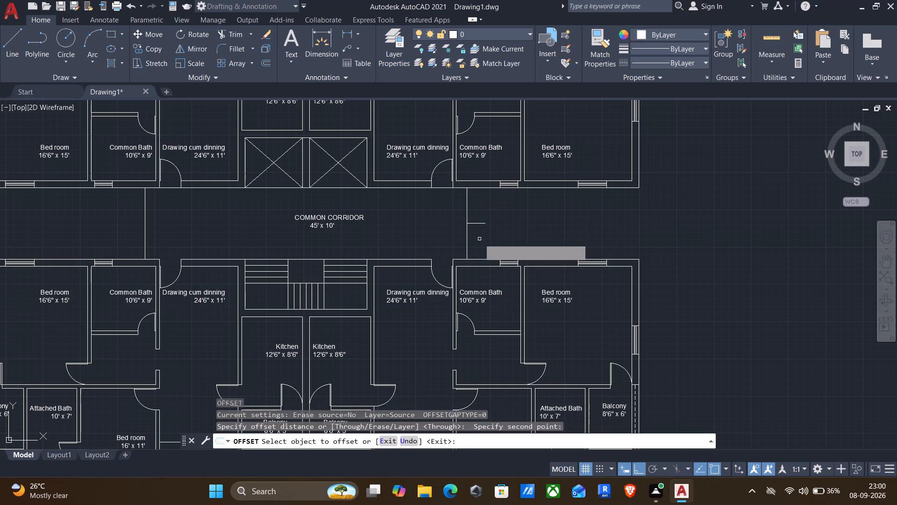
{"action": "left_click", "coordinate": [475, 224]}
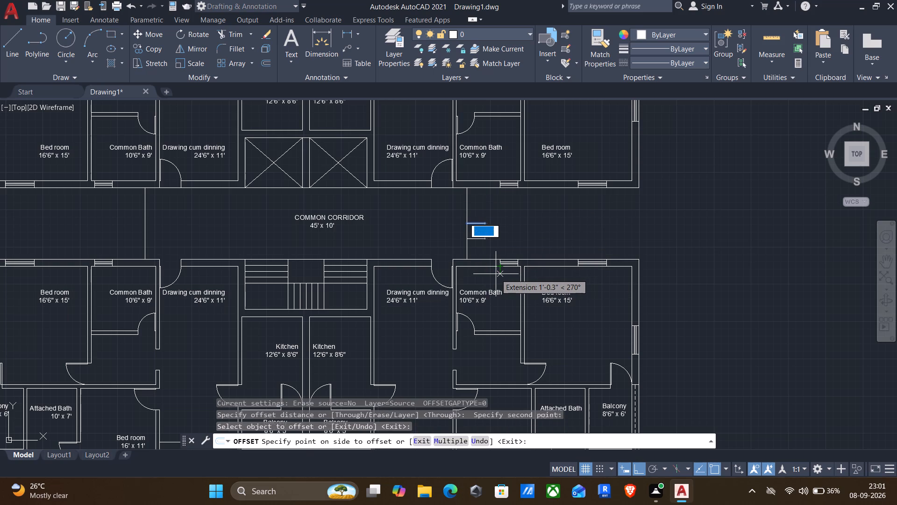
{"action": "key", "text": "3"}
{"action": "key", "text": "apostrophe"}
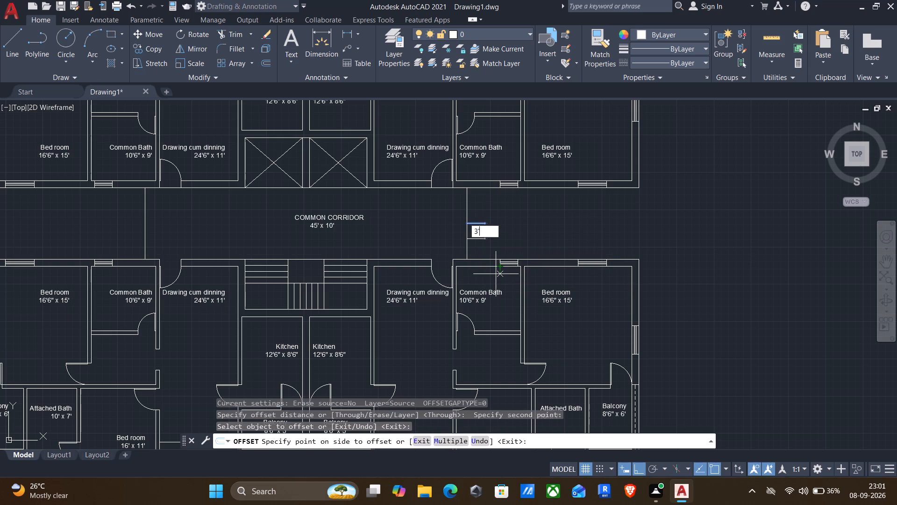
{"action": "key", "text": "Return"}
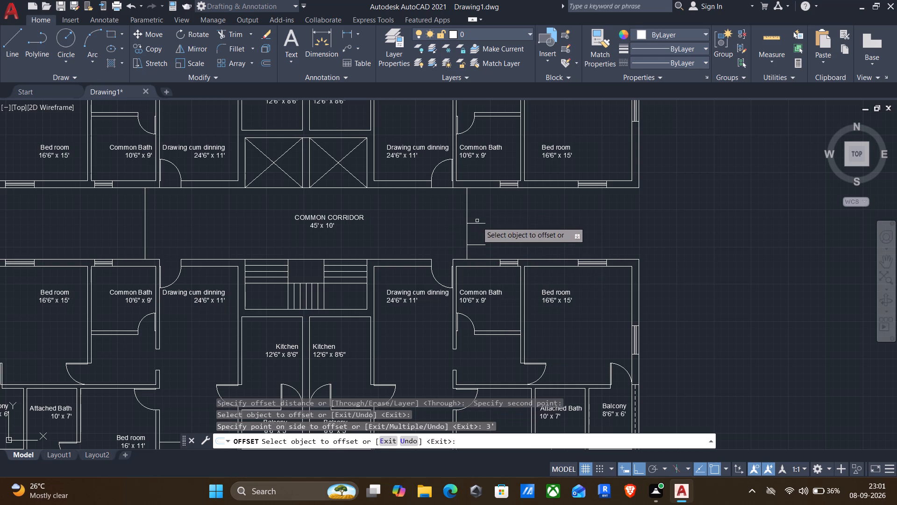
{"action": "left_click", "coordinate": [475, 225]}
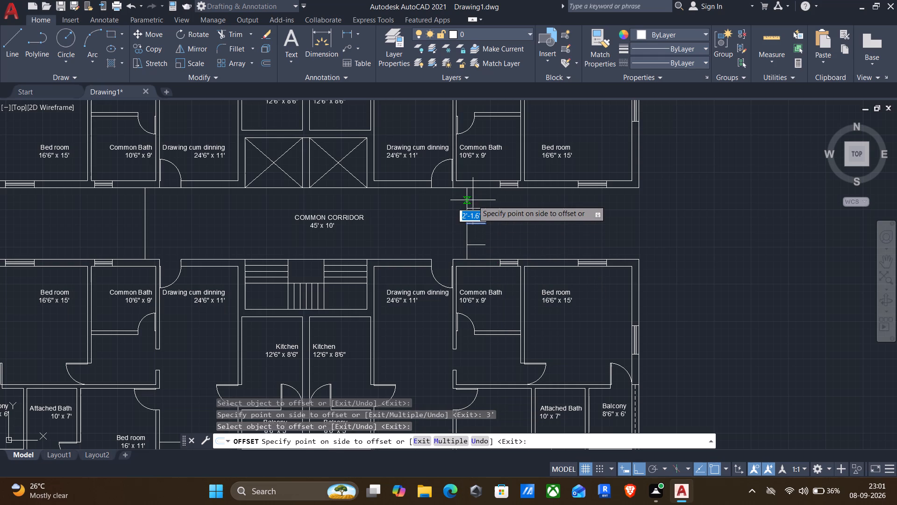
{"action": "key", "text": "3"}
{"action": "key", "text": "apostrophe"}
{"action": "key", "text": "Return"}
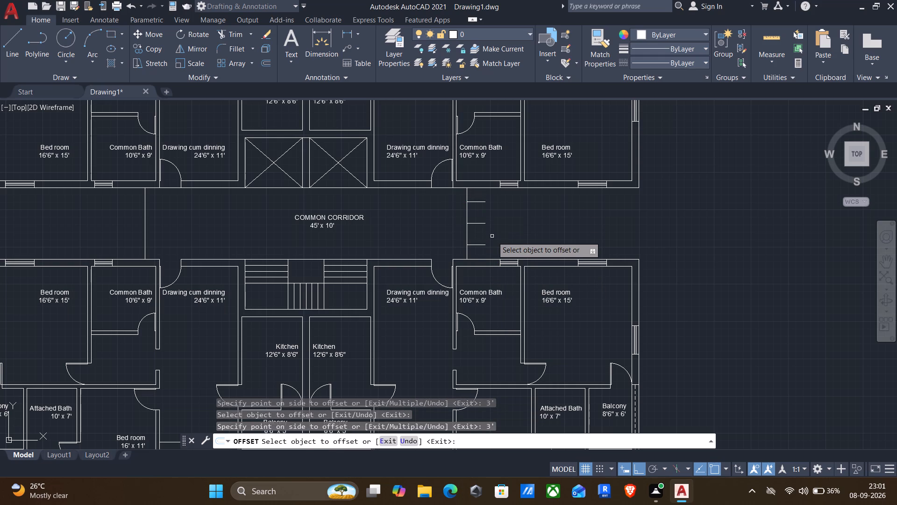
{"action": "key", "text": "Escape"}
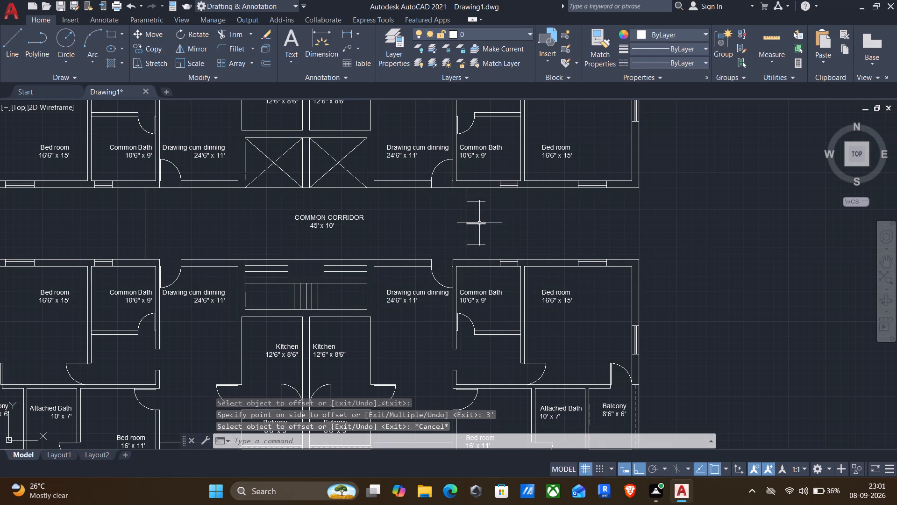
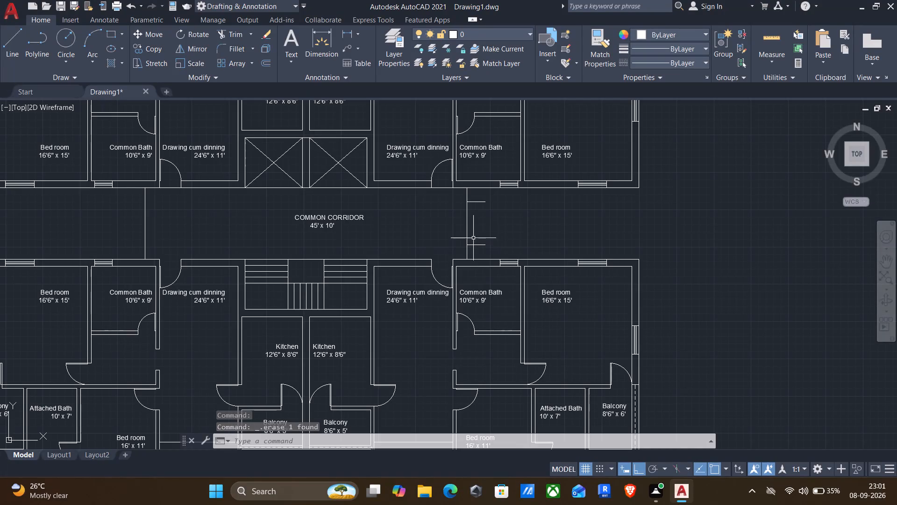
Offset the common corridor's east end line outward three times in succession, 10" apart, to form the entrance step lines.
{"action": "key", "text": "o"}
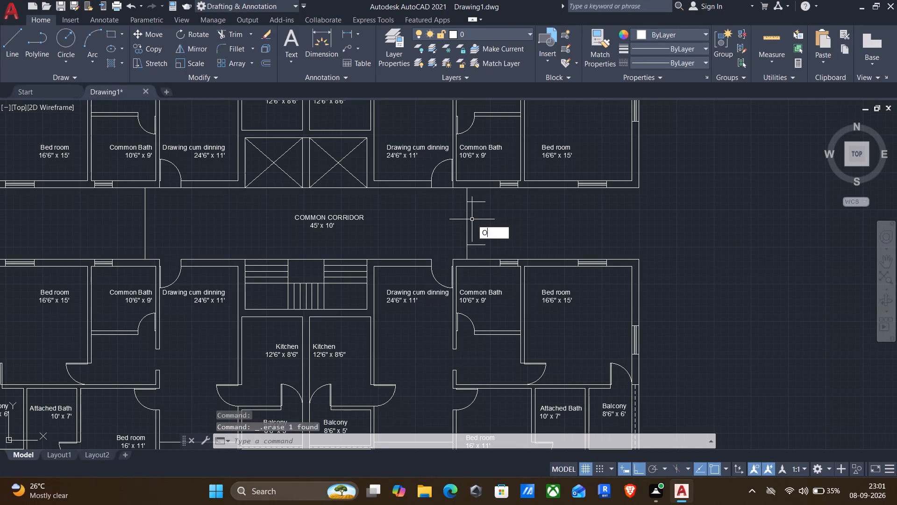
{"action": "key", "text": "Return"}
{"action": "left_click", "coordinate": [468, 219]}
{"action": "left_click", "coordinate": [477, 218]}
{"action": "left_click", "coordinate": [466, 223]}
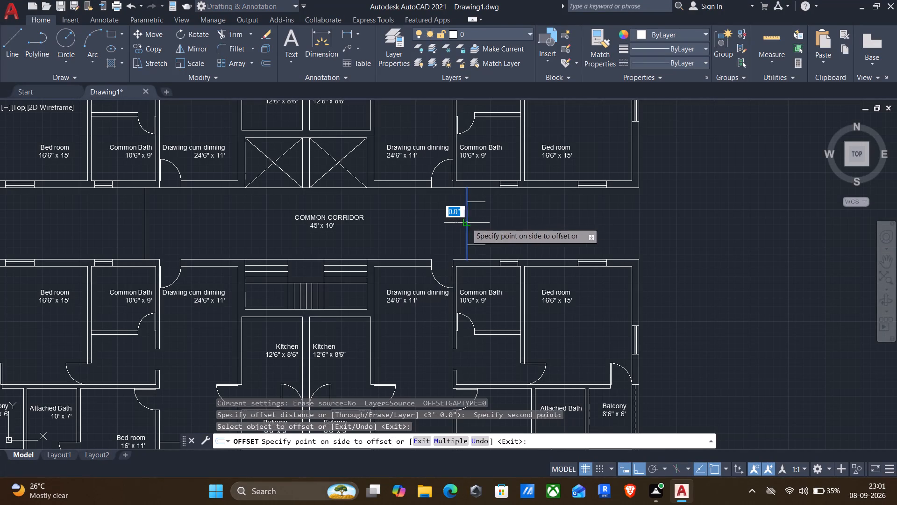
{"action": "type", "text": "10"}
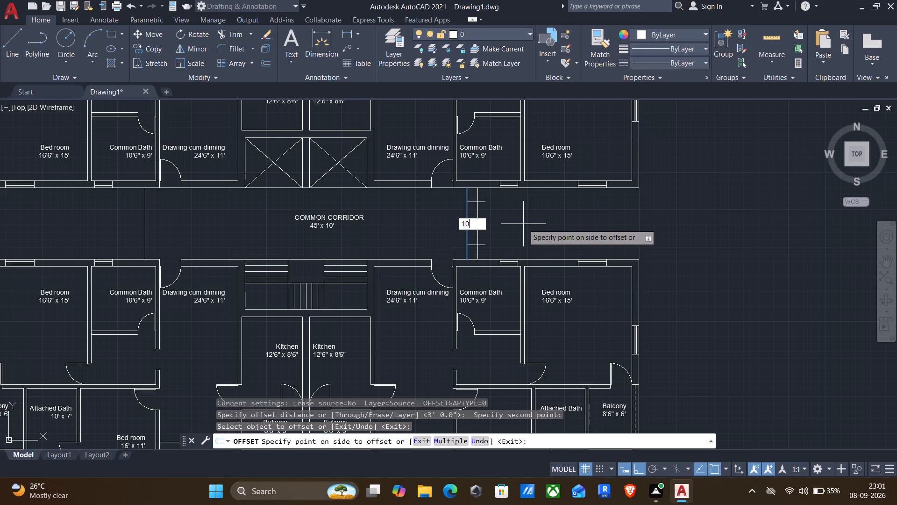
{"action": "key", "text": "shift+quotedbl"}
{"action": "key", "text": "Return"}
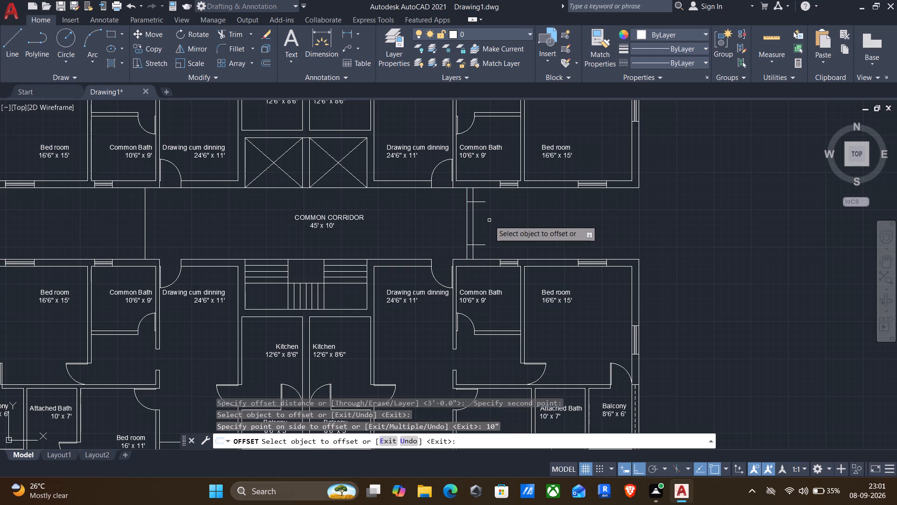
{"action": "left_click", "coordinate": [475, 222]}
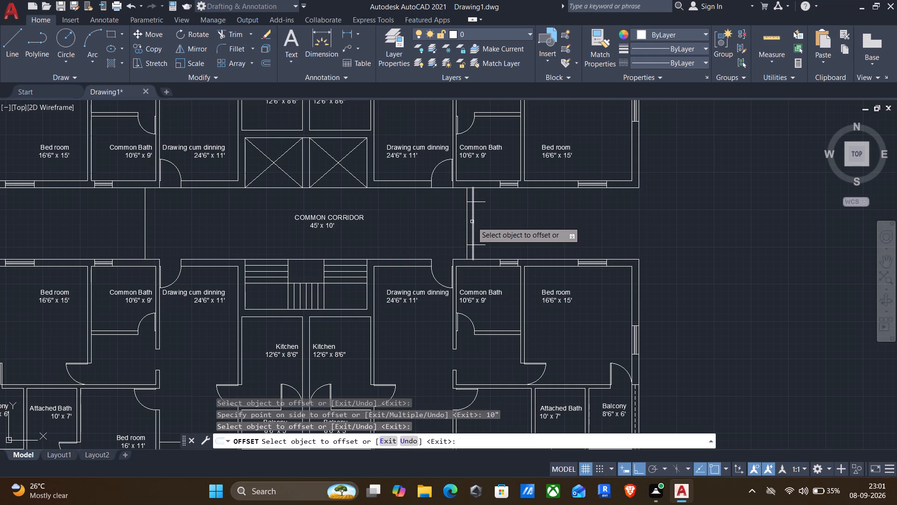
{"action": "left_click_drag", "start_coordinate": [471, 222], "coordinate": [482, 220]}
{"action": "type", "text": "10"}
{"action": "key", "text": "shift+quotedbl"}
{"action": "key", "text": "Return"}
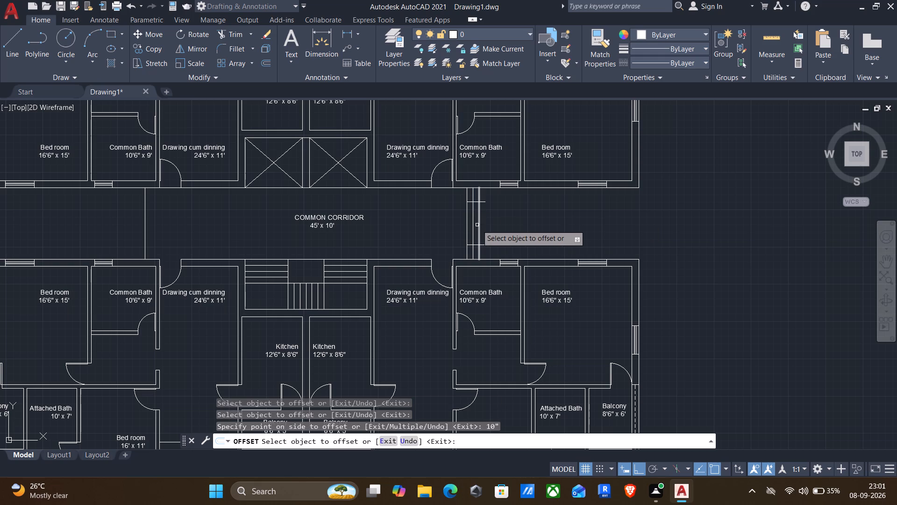
{"action": "left_click", "coordinate": [478, 223]}
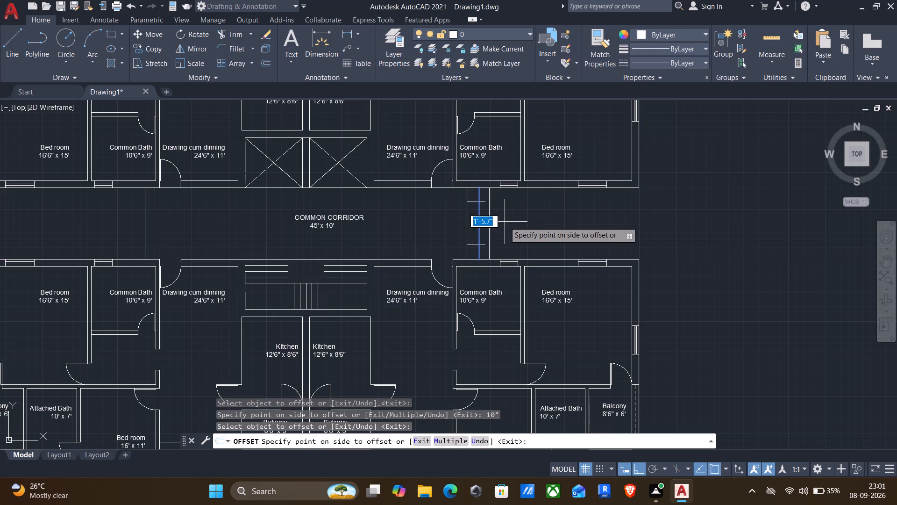
{"action": "key", "text": "1"}
{"action": "key", "text": "0"}
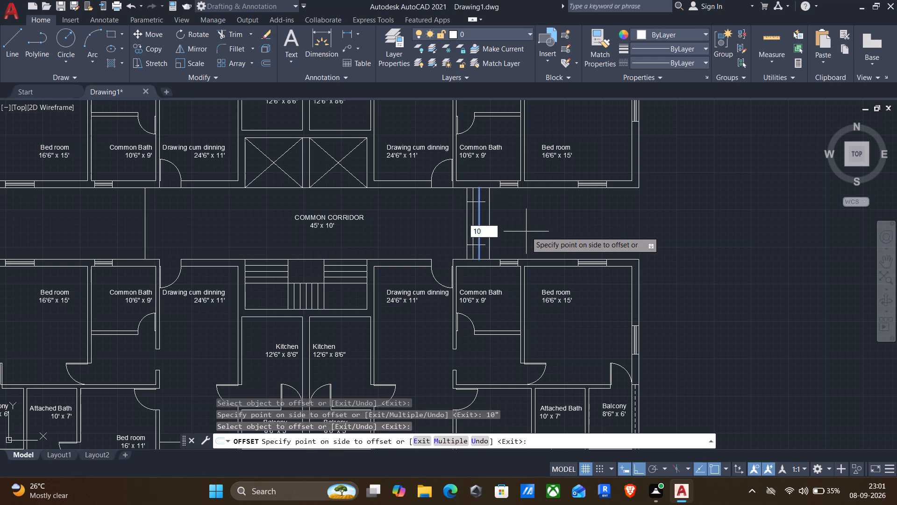
{"action": "key", "text": "shift+quotedbl"}
{"action": "key", "text": "Return"}
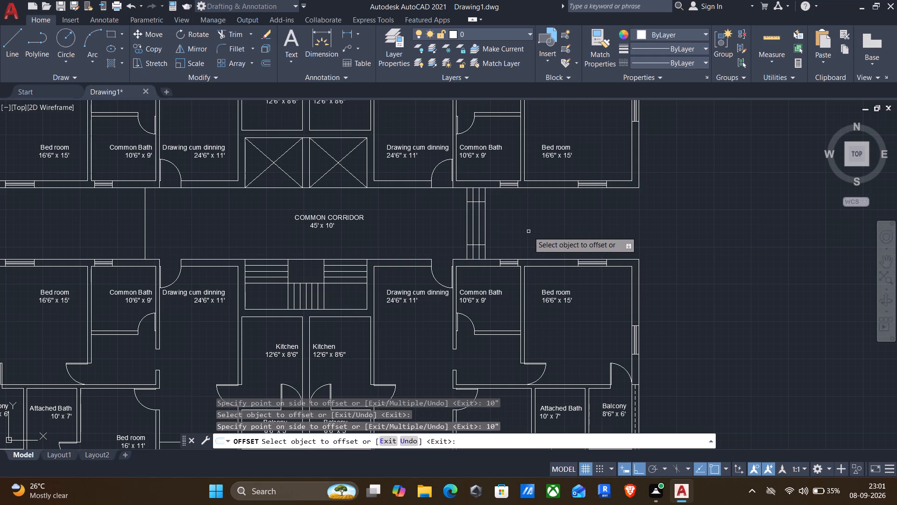
{"action": "key", "text": "Escape"}
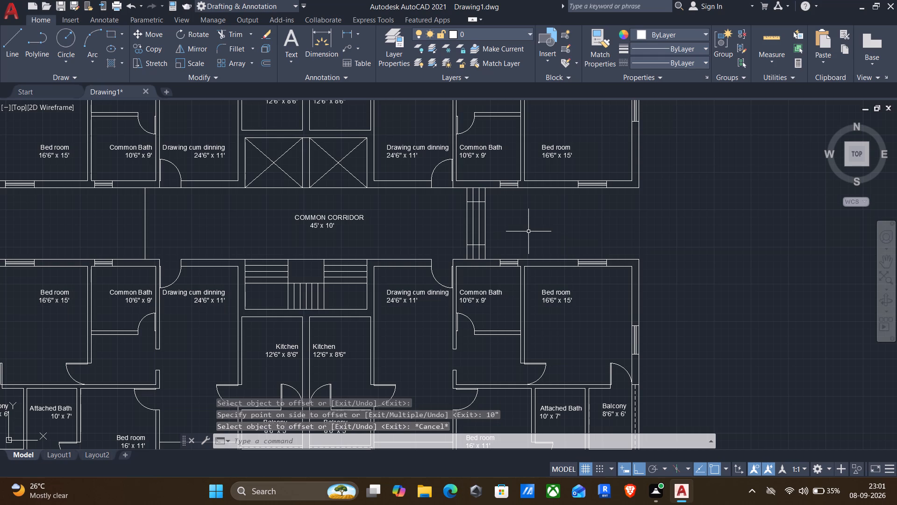
Trim the three offset step lines where they extend beyond the two short horizontal side lines at the corridor's east end.
{"action": "type", "text": "TR"}
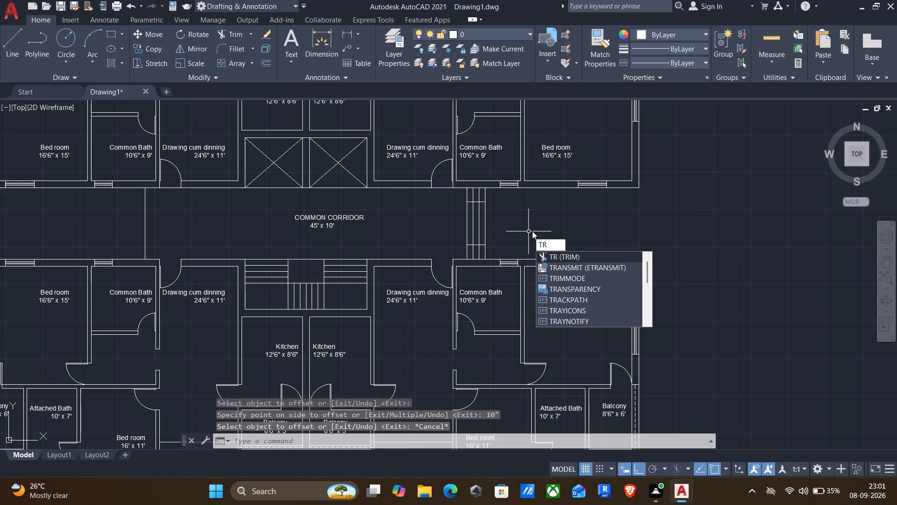
{"action": "key", "text": "Return"}
{"action": "scroll", "coordinate": [508, 198], "scroll_direction": "up", "scroll_amount": 2}
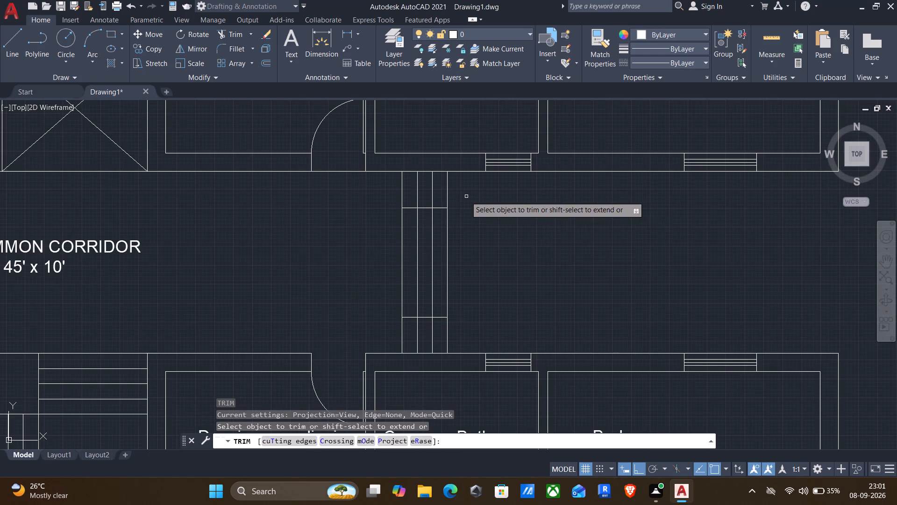
{"action": "left_click_drag", "start_coordinate": [411, 195], "coordinate": [447, 188]}
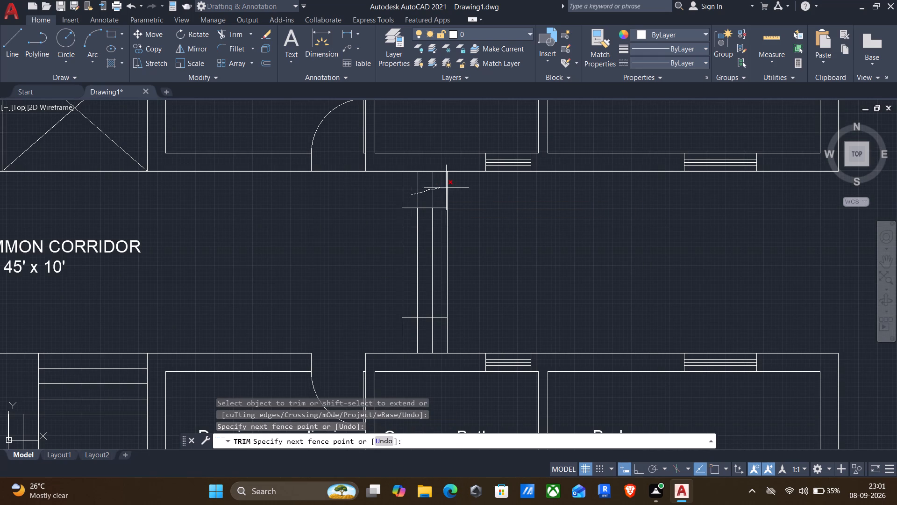
{"action": "left_click_drag", "start_coordinate": [447, 188], "coordinate": [456, 187]}
{"action": "left_click_drag", "start_coordinate": [410, 326], "coordinate": [422, 327]}
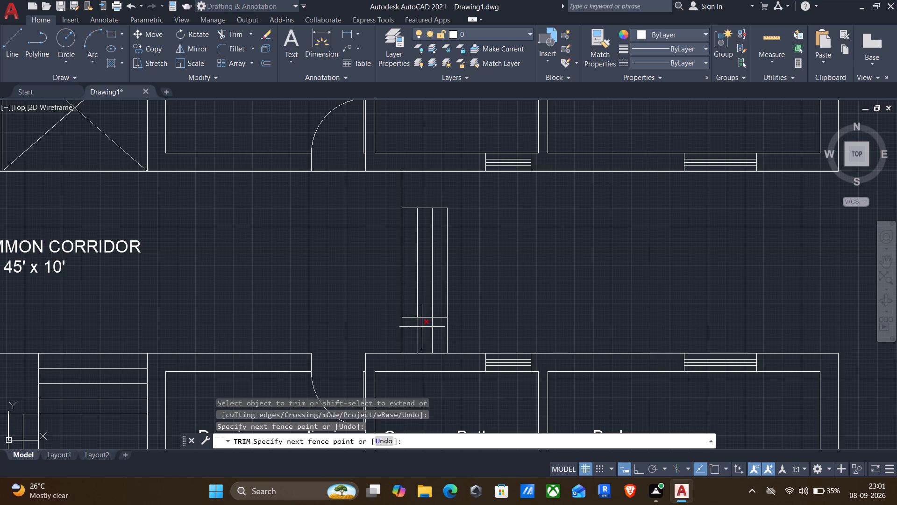
{"action": "left_click_drag", "start_coordinate": [422, 327], "coordinate": [463, 330]}
{"action": "scroll", "coordinate": [469, 317], "scroll_direction": "down", "scroll_amount": 1}
{"action": "middle_click", "coordinate": [330, 271]}
{"action": "middle_click_drag", "start_coordinate": [346, 269], "coordinate": [357, 266]}
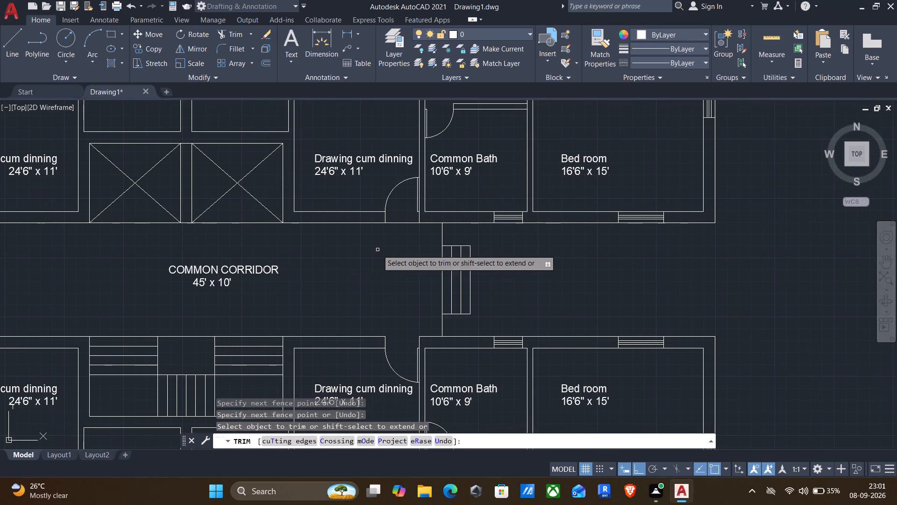
{"action": "scroll", "coordinate": [374, 249], "scroll_direction": "down", "scroll_amount": 2}
{"action": "middle_click_drag", "start_coordinate": [384, 260], "coordinate": [402, 252]}
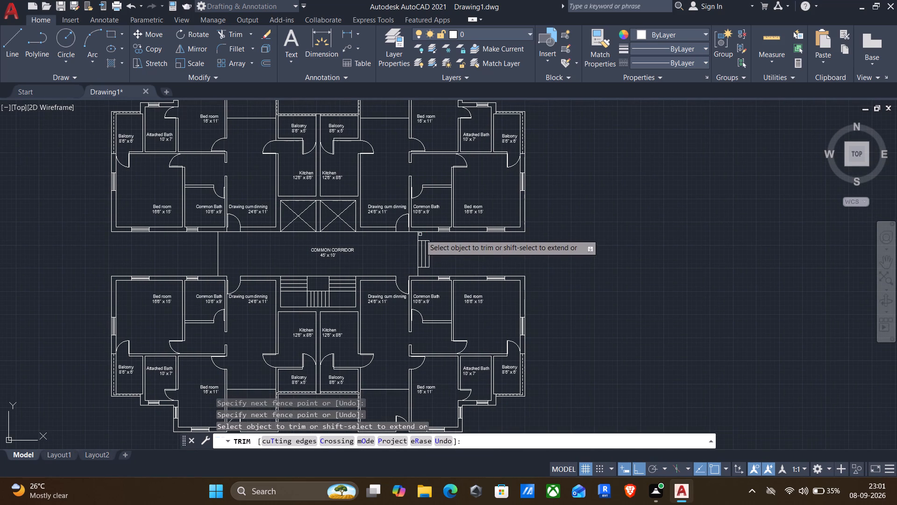
{"action": "key", "text": "Escape"}
Mirror the east entrance steps to the corridor's west end about the building's vertical centre line, keeping the originals.
{"action": "scroll", "coordinate": [419, 249], "scroll_direction": "up", "scroll_amount": 2}
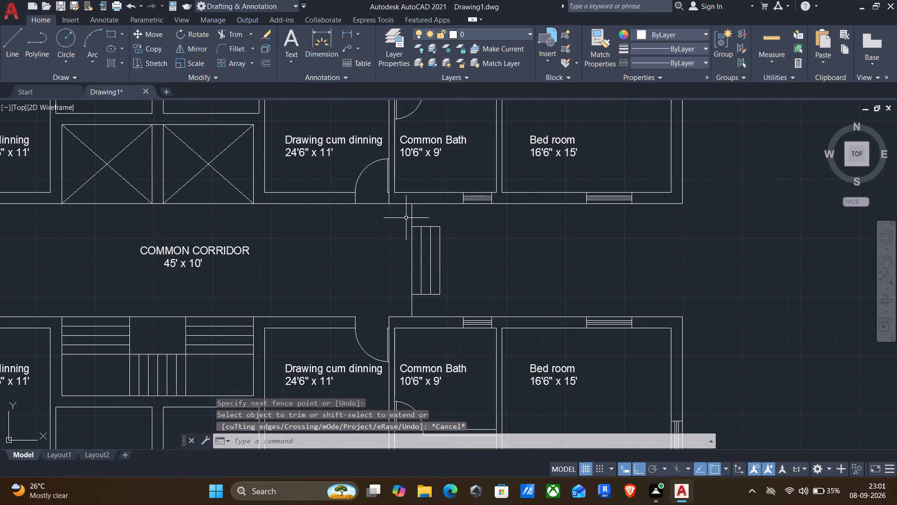
{"action": "left_click", "coordinate": [406, 217]}
{"action": "left_click", "coordinate": [449, 301]}
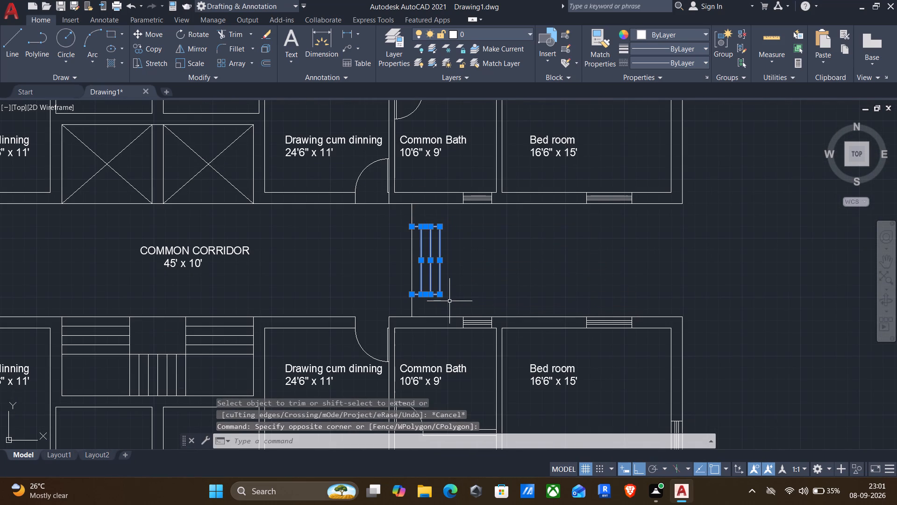
{"action": "type", "text": "MI"}
{"action": "key", "text": "Return"}
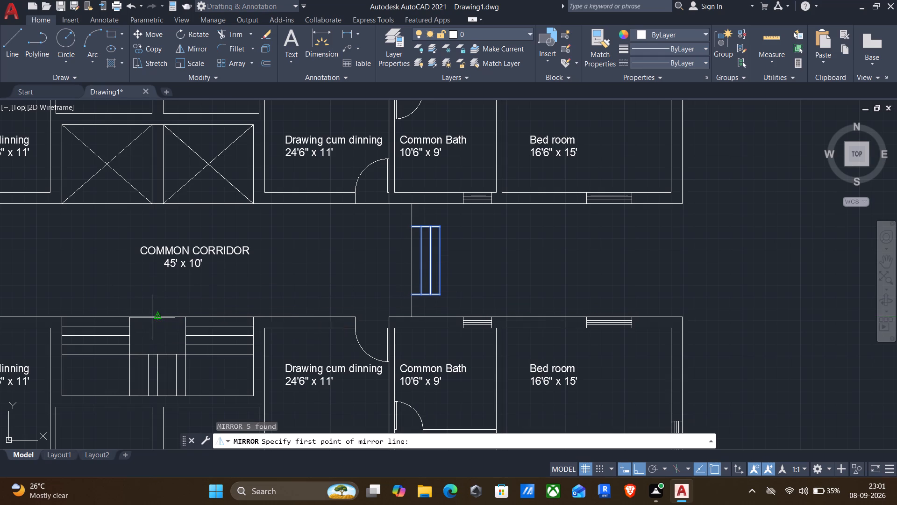
{"action": "left_click", "coordinate": [155, 316]}
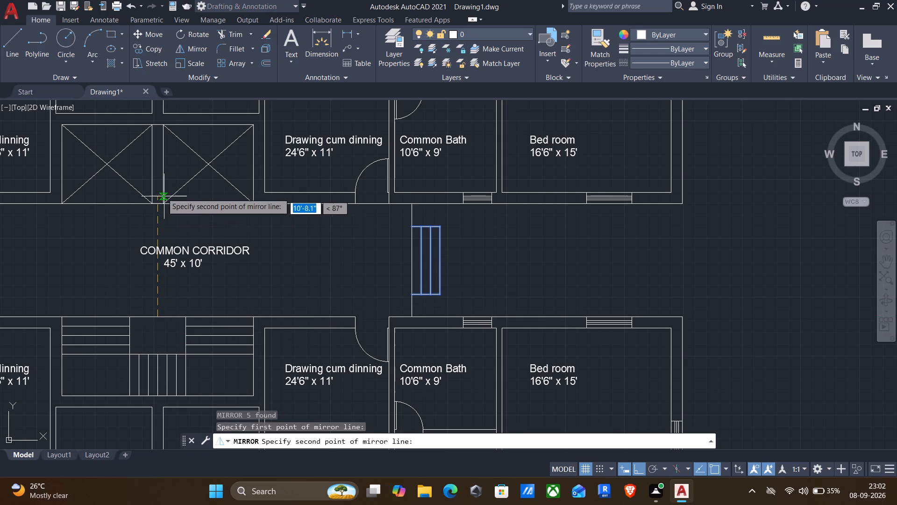
{"action": "scroll", "coordinate": [161, 191], "scroll_direction": "down", "scroll_amount": 3}
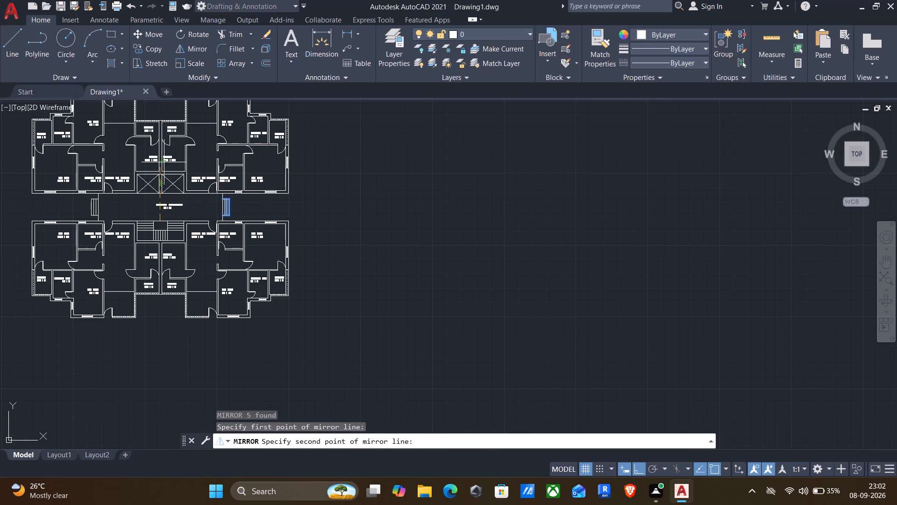
{"action": "left_click", "coordinate": [166, 108]}
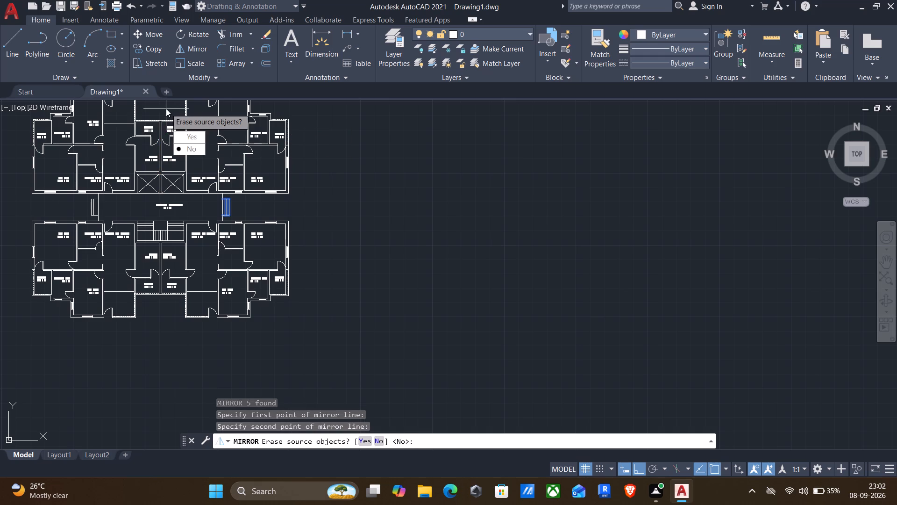
{"action": "key", "text": "Return"}
{"action": "middle_click_drag", "start_coordinate": [325, 243], "coordinate": [399, 265]}
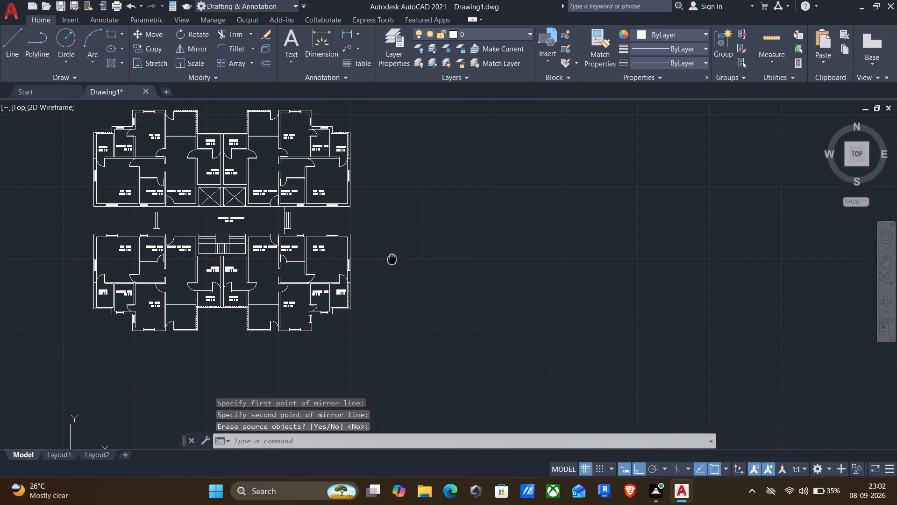
{"action": "middle_click_drag", "start_coordinate": [399, 265], "coordinate": [559, 276]}
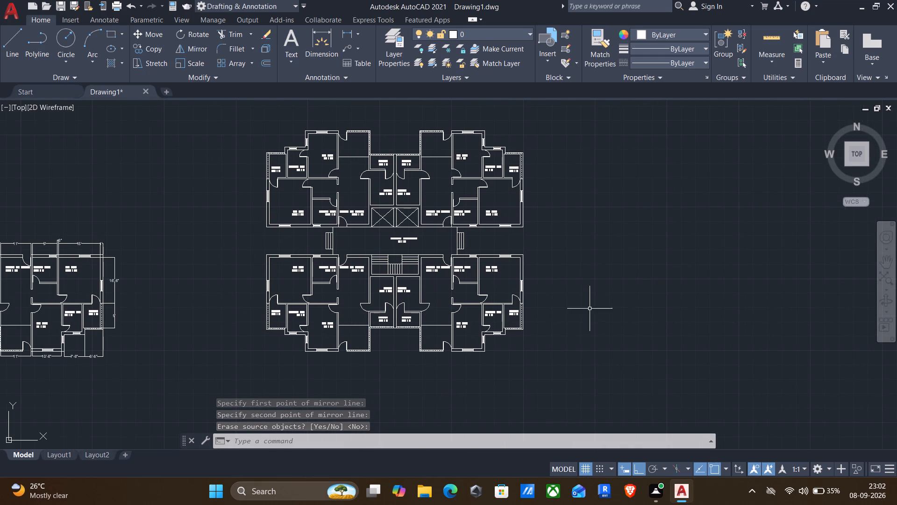
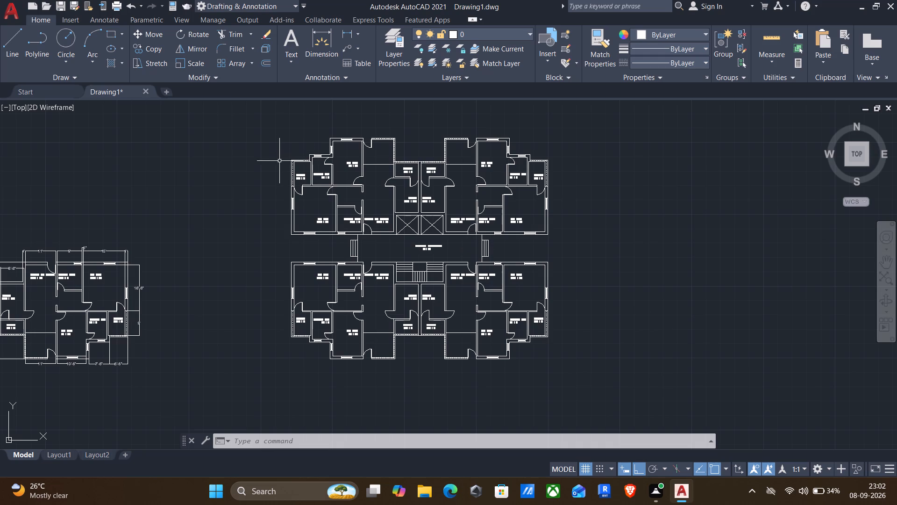
Examine the complete four-unit building plan with its common corridor and the dimensioned single-unit plan beside it.
{"action": "middle_click_drag", "start_coordinate": [279, 161], "coordinate": [347, 161]}
{"action": "middle_click_drag", "start_coordinate": [353, 160], "coordinate": [354, 160]}
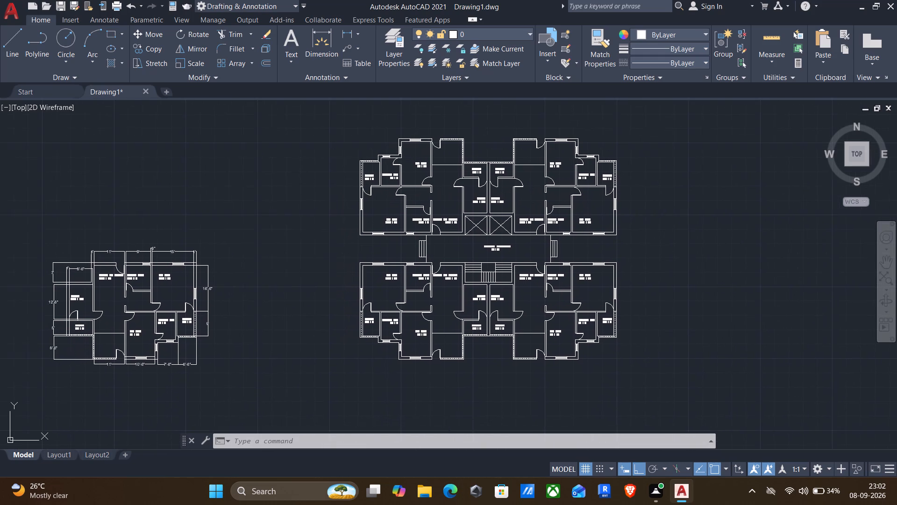
{"action": "middle_click_drag", "start_coordinate": [354, 160], "coordinate": [341, 167]}
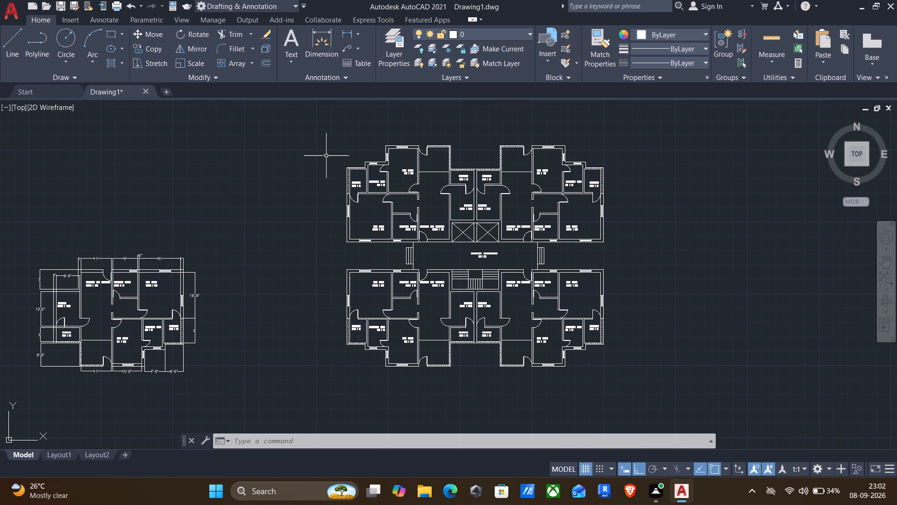
{"action": "middle_click", "coordinate": [302, 202]}
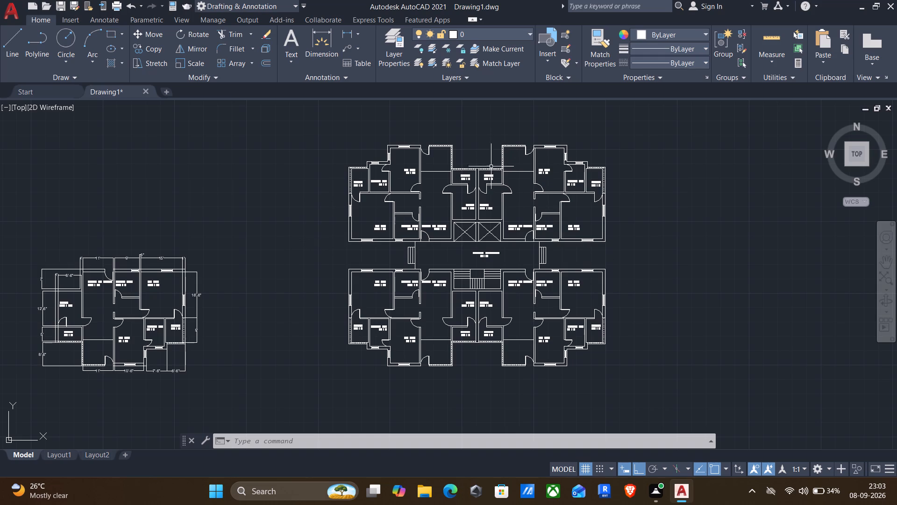
{"action": "middle_click_drag", "start_coordinate": [440, 304], "coordinate": [459, 301]}
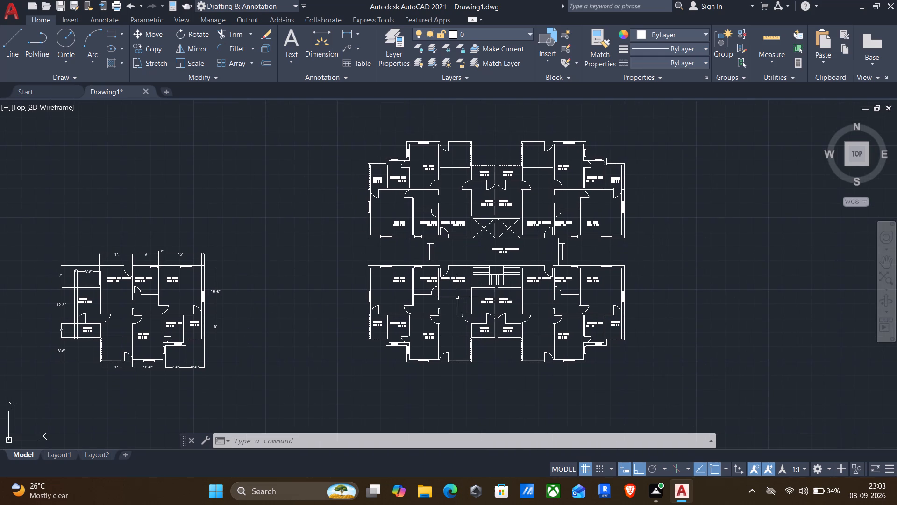
{"action": "scroll", "coordinate": [432, 253], "scroll_direction": "up", "scroll_amount": 2}
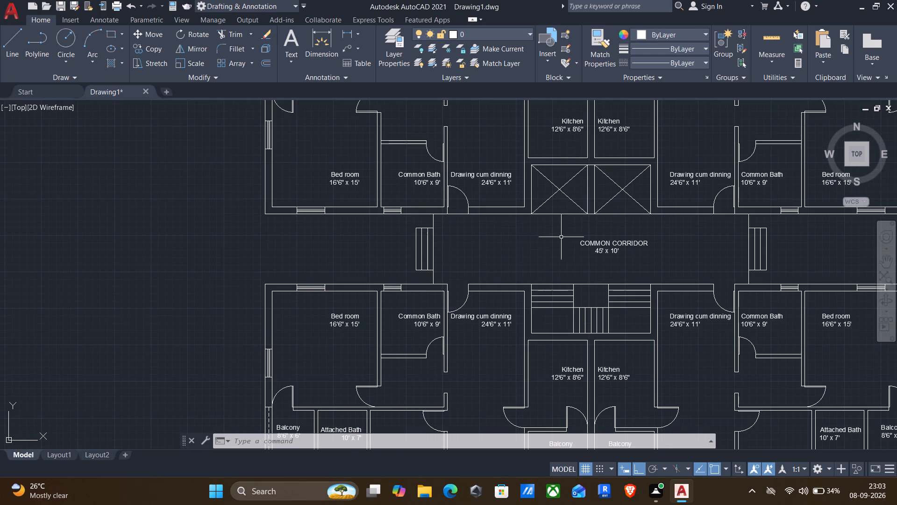
{"action": "scroll", "coordinate": [562, 237], "scroll_direction": "down", "scroll_amount": 1}
{"action": "middle_click_drag", "start_coordinate": [370, 281], "coordinate": [392, 277]}
{"action": "scroll", "coordinate": [380, 264], "scroll_direction": "down", "scroll_amount": 2}
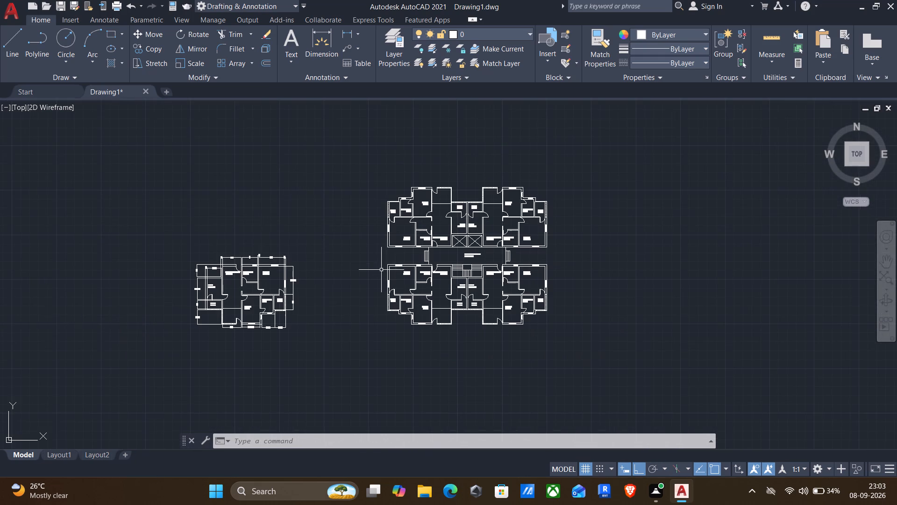
{"action": "middle_click_drag", "start_coordinate": [394, 266], "coordinate": [405, 261]}
{"action": "middle_click_drag", "start_coordinate": [402, 256], "coordinate": [437, 248]}
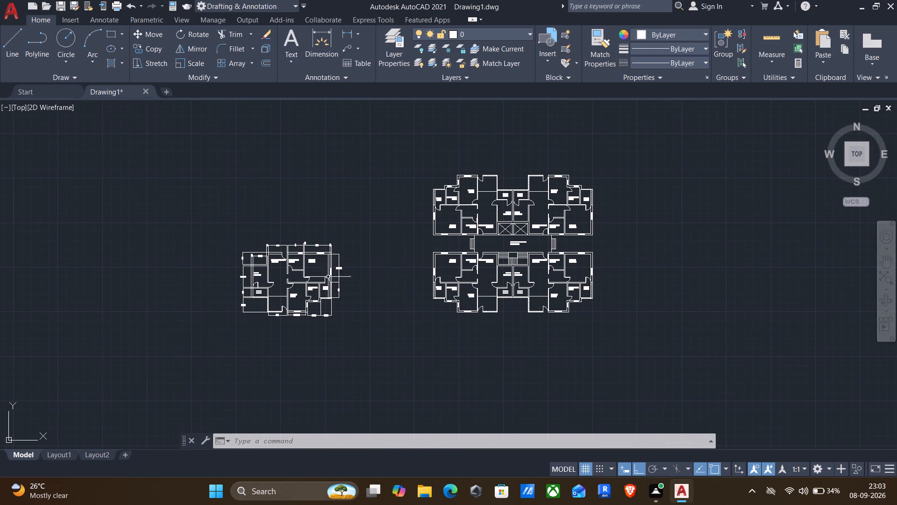
{"action": "middle_click_drag", "start_coordinate": [292, 340], "coordinate": [318, 322]}
{"action": "scroll", "coordinate": [335, 299], "scroll_direction": "up", "scroll_amount": 2}
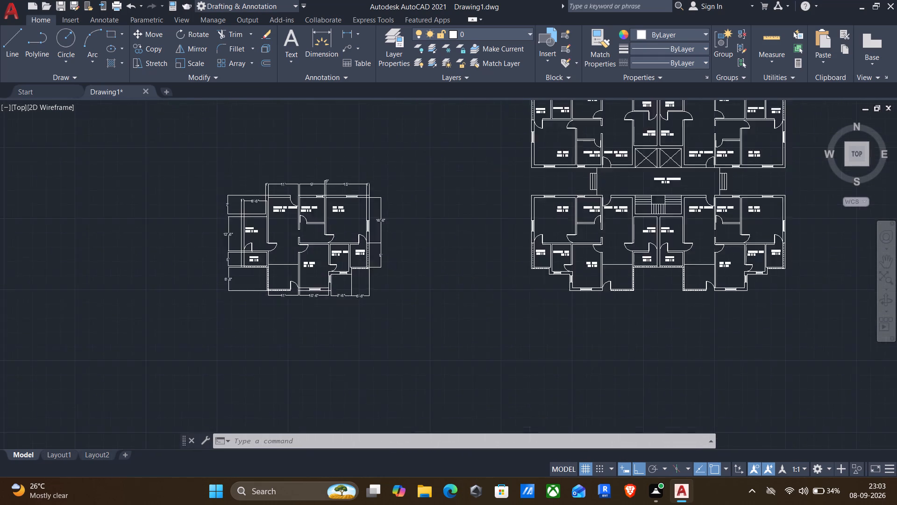
{"action": "scroll", "coordinate": [332, 299], "scroll_direction": "up", "scroll_amount": 1}
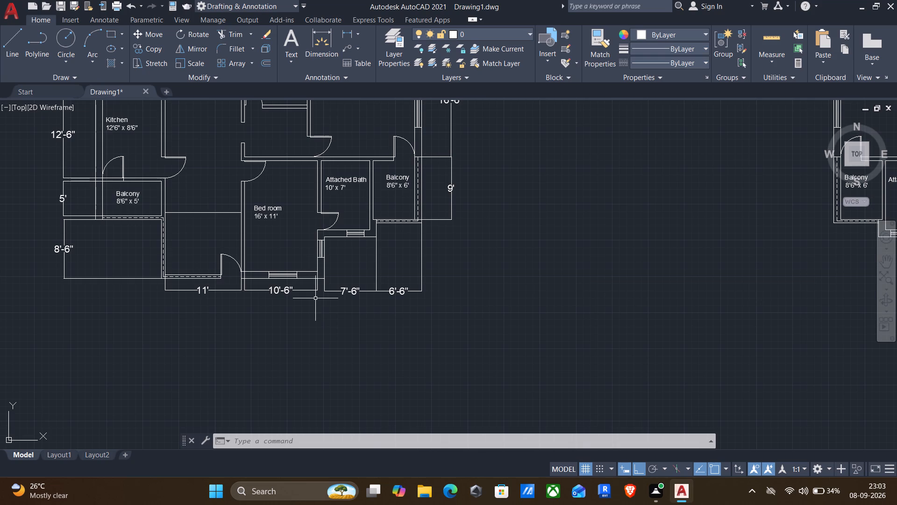
{"action": "scroll", "coordinate": [300, 306], "scroll_direction": "down", "scroll_amount": 3}
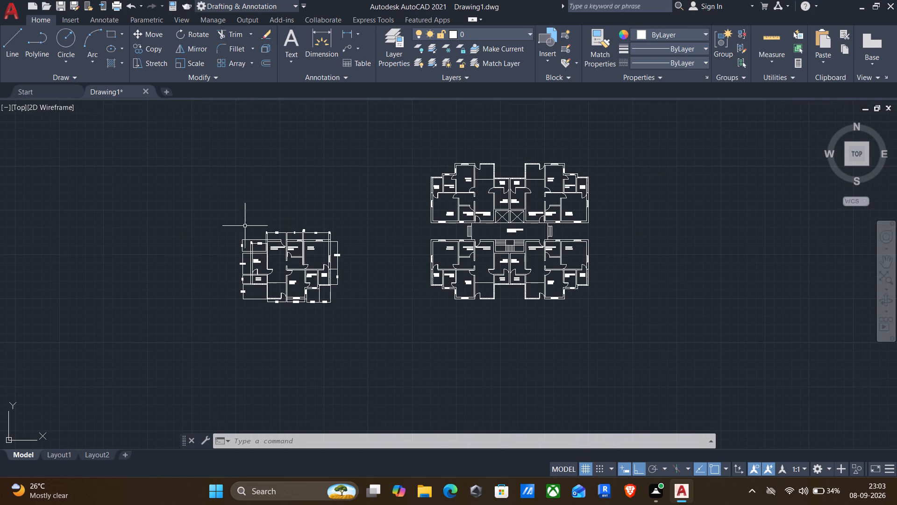
Move the dimensioned single-unit plan about 30' at 23° toward the four-unit building, with ortho off.
{"action": "left_click", "coordinate": [199, 195]}
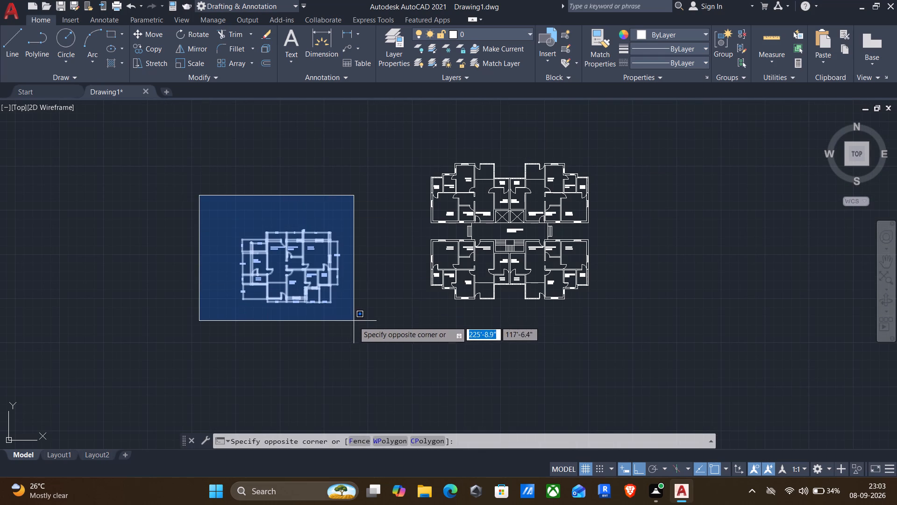
{"action": "left_click", "coordinate": [354, 322]}
{"action": "key", "text": "m"}
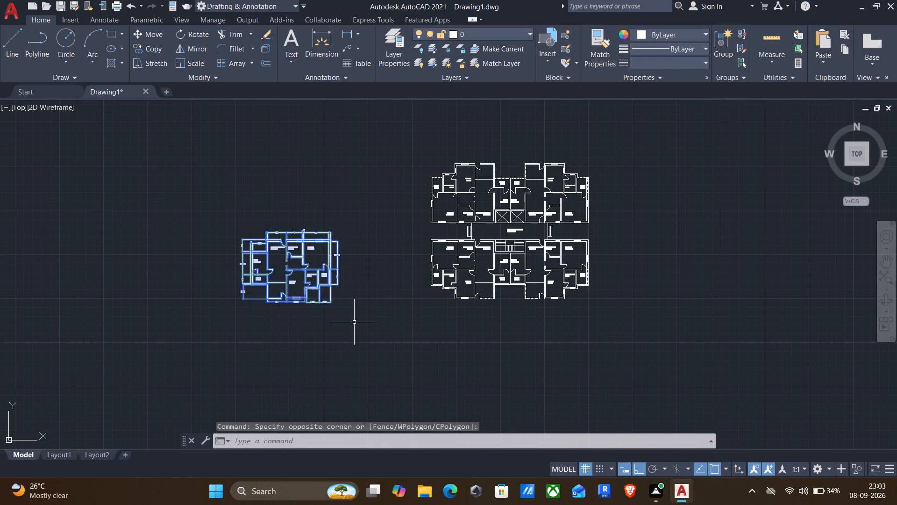
{"action": "key", "text": "Return"}
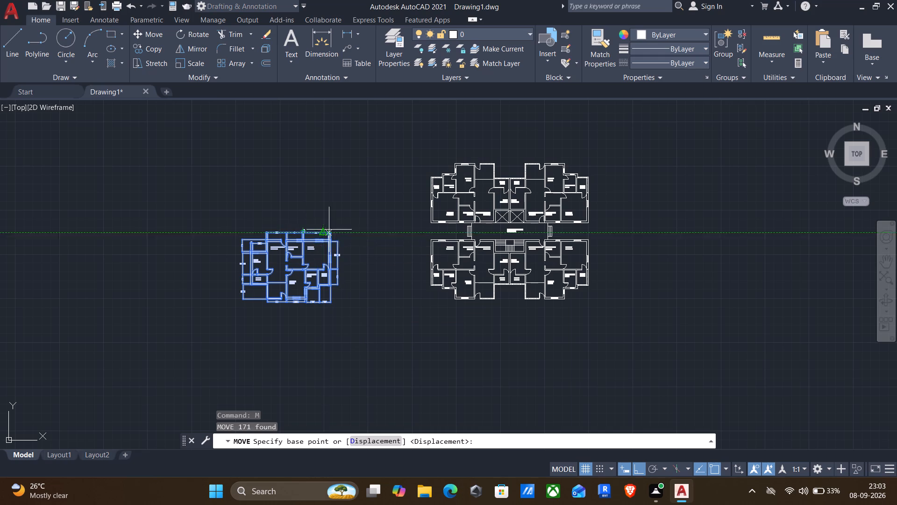
{"action": "left_click", "coordinate": [332, 230]}
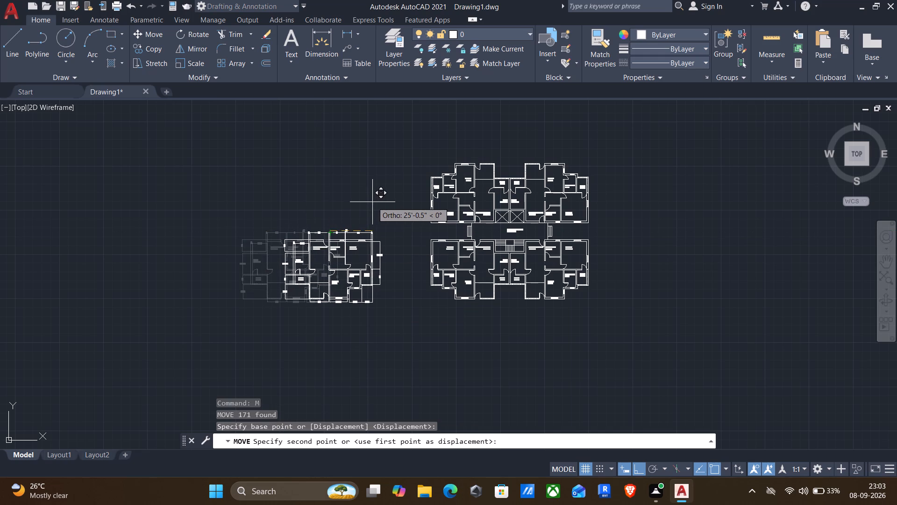
{"action": "left_click", "coordinate": [636, 466]}
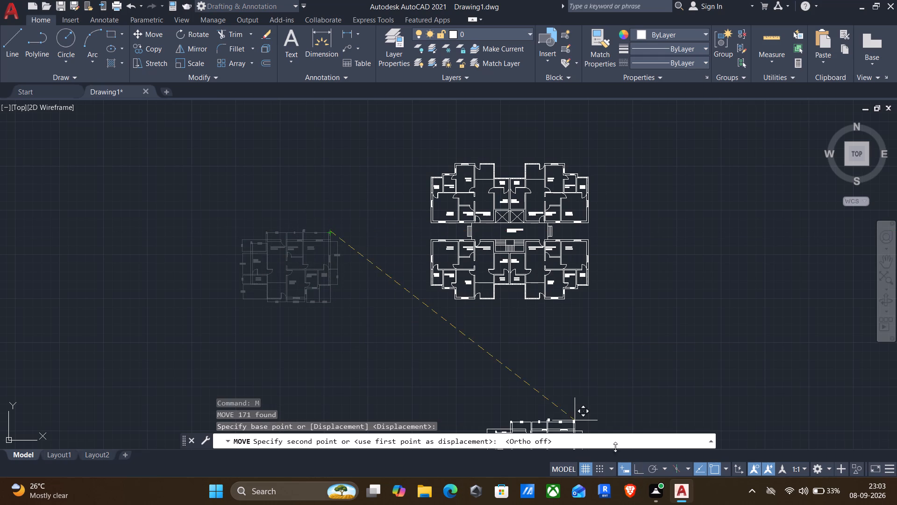
{"action": "left_click", "coordinate": [377, 211]}
Examine the room layouts of the units around the common corridor in the building plan.
{"action": "middle_click_drag", "start_coordinate": [398, 218], "coordinate": [391, 219]}
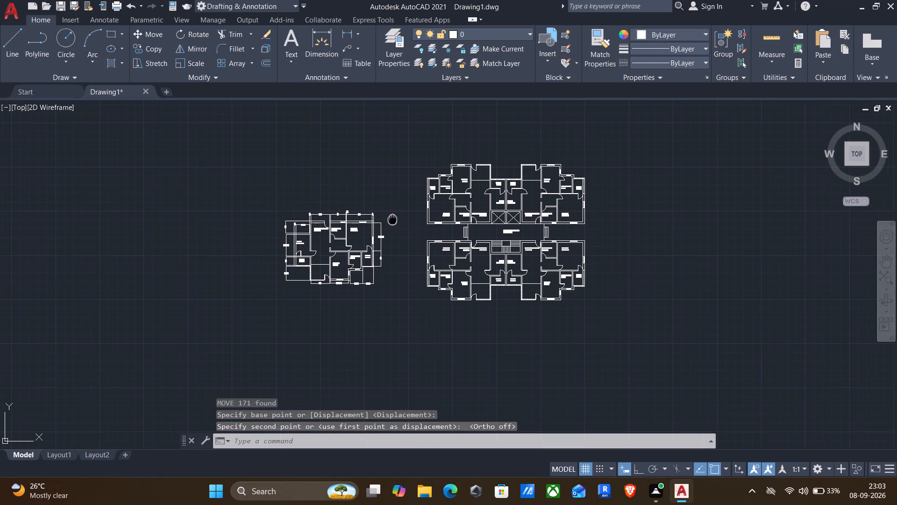
{"action": "middle_click_drag", "start_coordinate": [391, 219], "coordinate": [380, 219]}
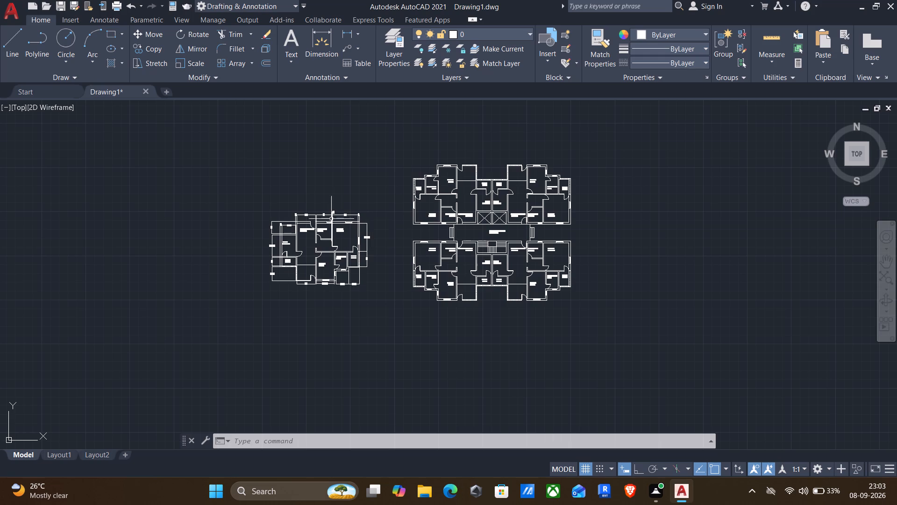
{"action": "middle_click_drag", "start_coordinate": [440, 281], "coordinate": [399, 284]}
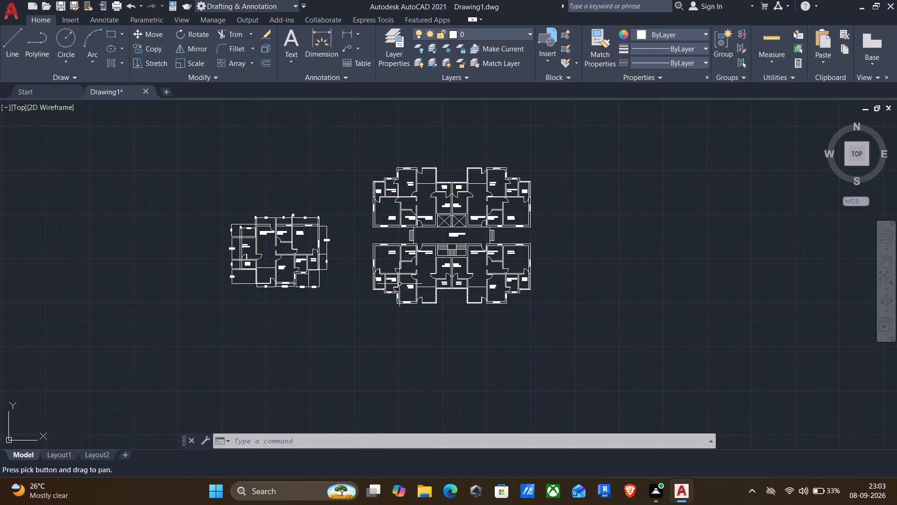
{"action": "scroll", "coordinate": [393, 257], "scroll_direction": "up", "scroll_amount": 3}
{"action": "middle_click_drag", "start_coordinate": [393, 259], "coordinate": [415, 243]}
{"action": "scroll", "coordinate": [412, 242], "scroll_direction": "up", "scroll_amount": 1}
{"action": "scroll", "coordinate": [408, 242], "scroll_direction": "down", "scroll_amount": 1}
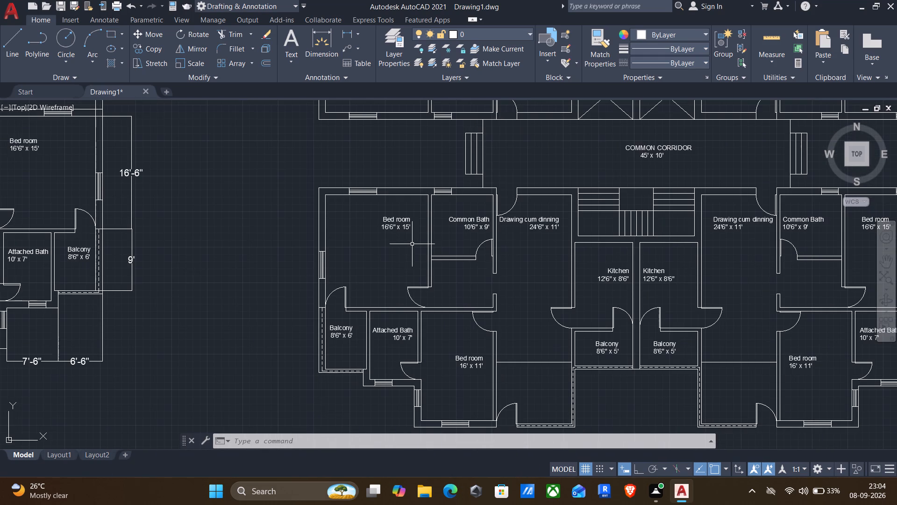
{"action": "scroll", "coordinate": [605, 308], "scroll_direction": "down", "scroll_amount": 1}
{"action": "middle_click_drag", "start_coordinate": [605, 308], "coordinate": [487, 318]}
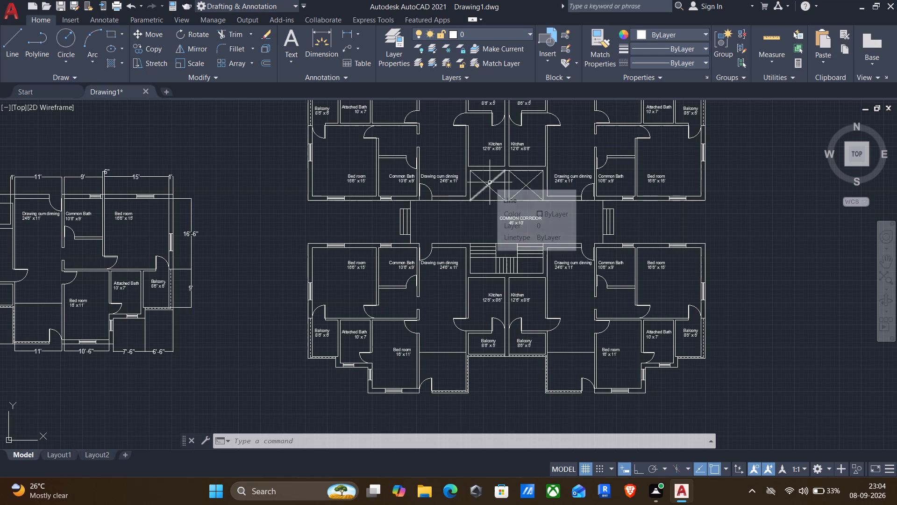
Open DesignCenter and insert the Home - Space Planner blocks Bed - Queen and Dining Set - 36 x 72 in. in the empty space east of the building.
{"action": "type", "text": "DC"}
{"action": "key", "text": "Return"}
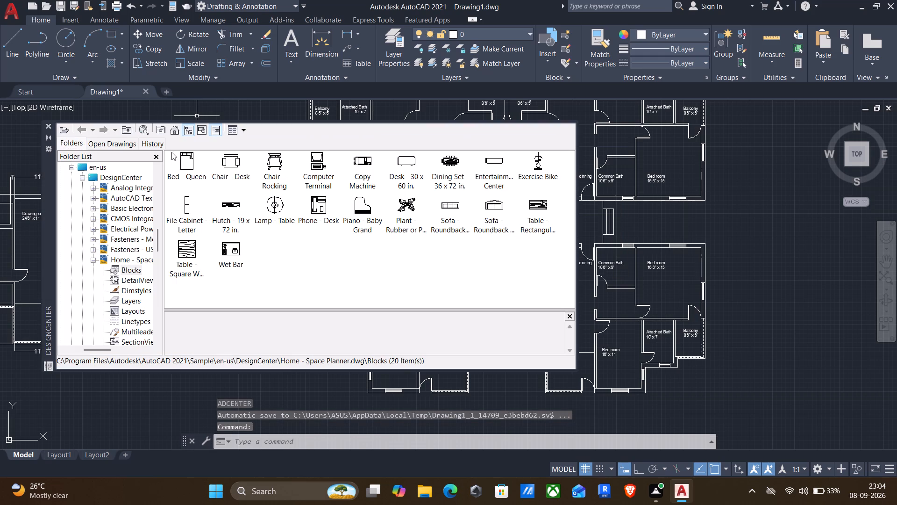
{"action": "left_click_drag", "start_coordinate": [188, 165], "coordinate": [579, 227]}
{"action": "left_click_drag", "start_coordinate": [579, 227], "coordinate": [755, 197]}
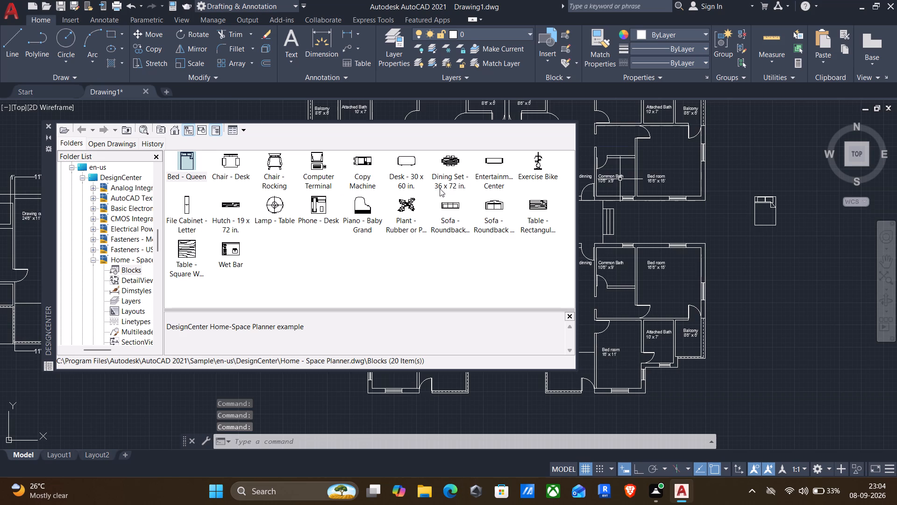
{"action": "left_click_drag", "start_coordinate": [451, 160], "coordinate": [783, 279]}
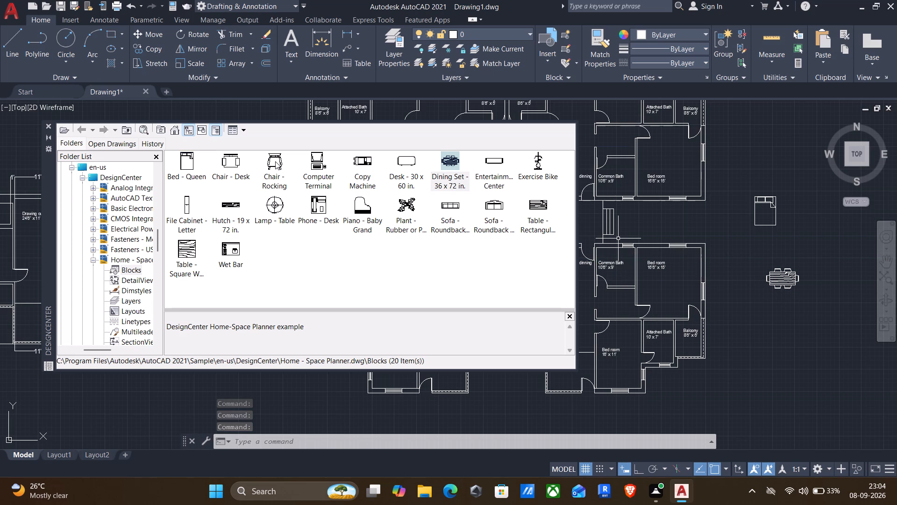
Insert the two Sofa - Roundback blocks, the Desk - 30 x 60 in. and the Lamp - Table east of the building.
{"action": "left_click_drag", "start_coordinate": [446, 206], "coordinate": [782, 313]}
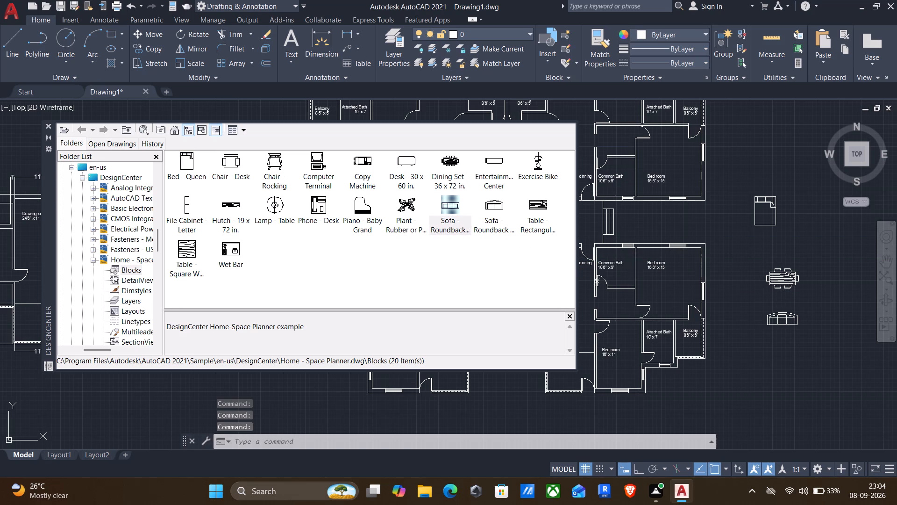
{"action": "left_click_drag", "start_coordinate": [493, 206], "coordinate": [705, 236]}
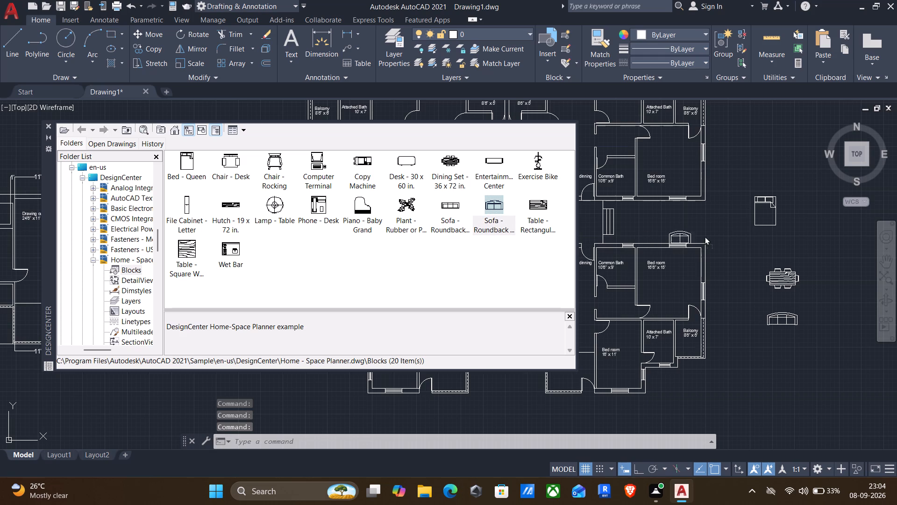
{"action": "left_click_drag", "start_coordinate": [705, 236], "coordinate": [754, 241]}
{"action": "left_click_drag", "start_coordinate": [404, 160], "coordinate": [752, 176]}
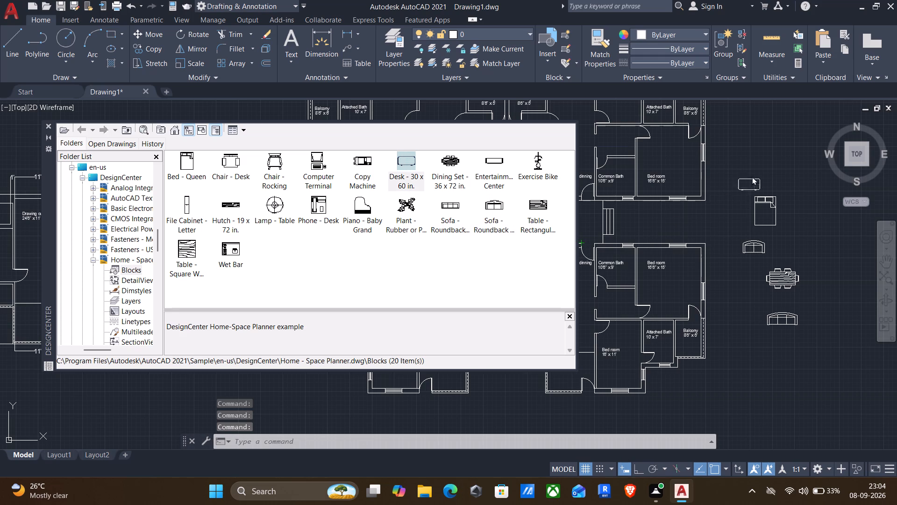
{"action": "left_click_drag", "start_coordinate": [752, 176], "coordinate": [763, 165]}
{"action": "left_click_drag", "start_coordinate": [272, 207], "coordinate": [801, 237]}
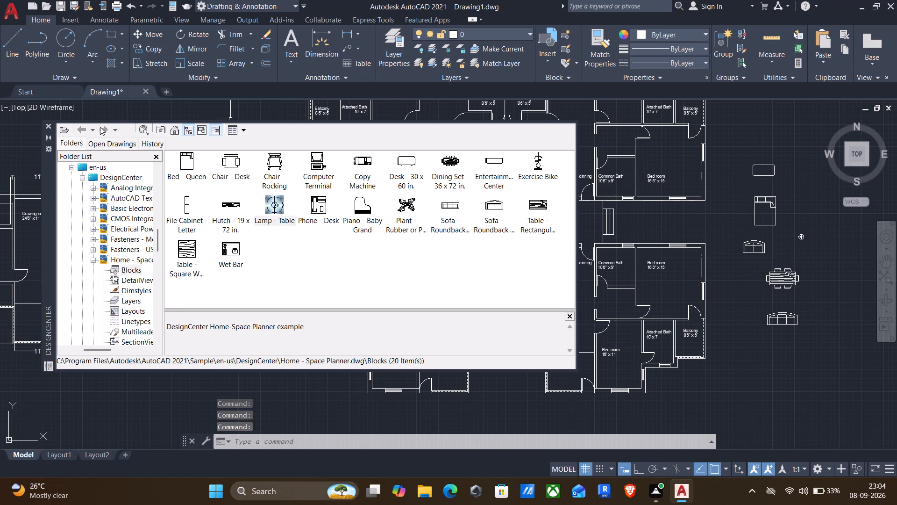
Browse the Sample folder through en-us and DesignCenter to the blocks of Home - Space Planner.dwg.
{"action": "left_click", "coordinate": [173, 130]}
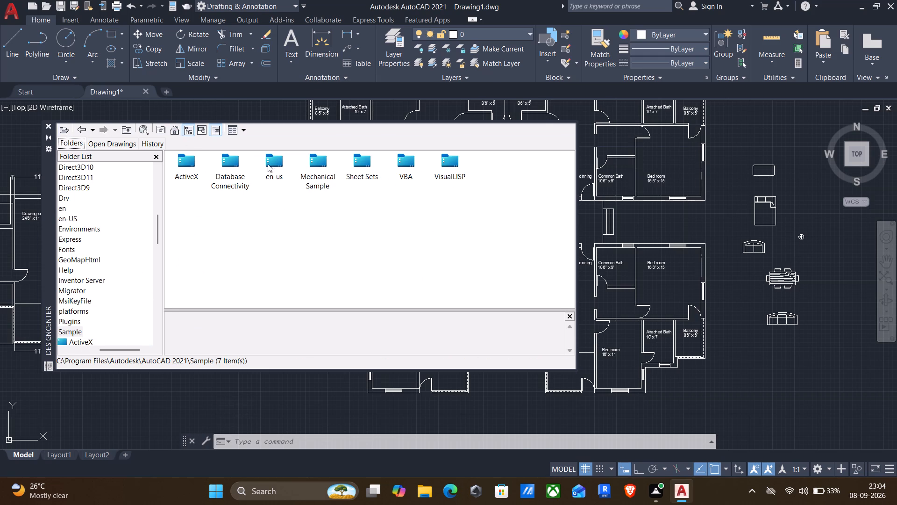
{"action": "double_click", "coordinate": [271, 164]}
{"action": "double_click", "coordinate": [275, 162]}
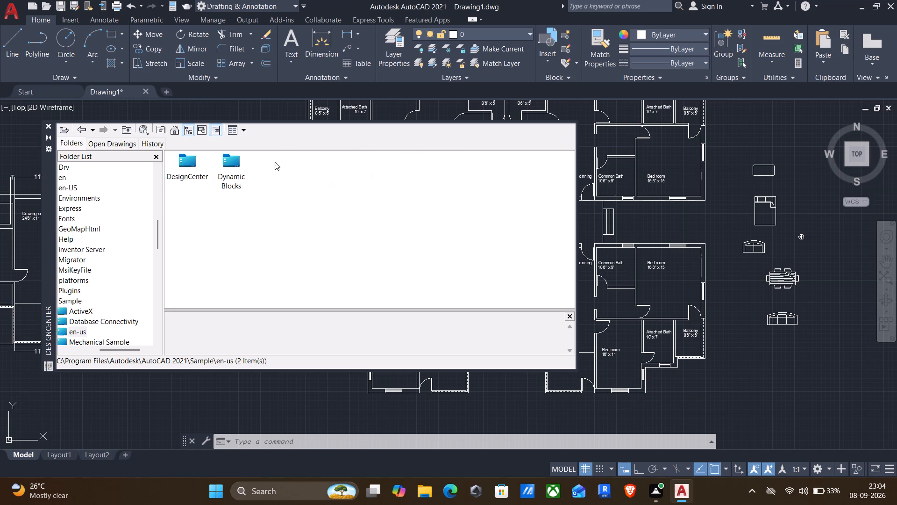
{"action": "double_click", "coordinate": [187, 164]}
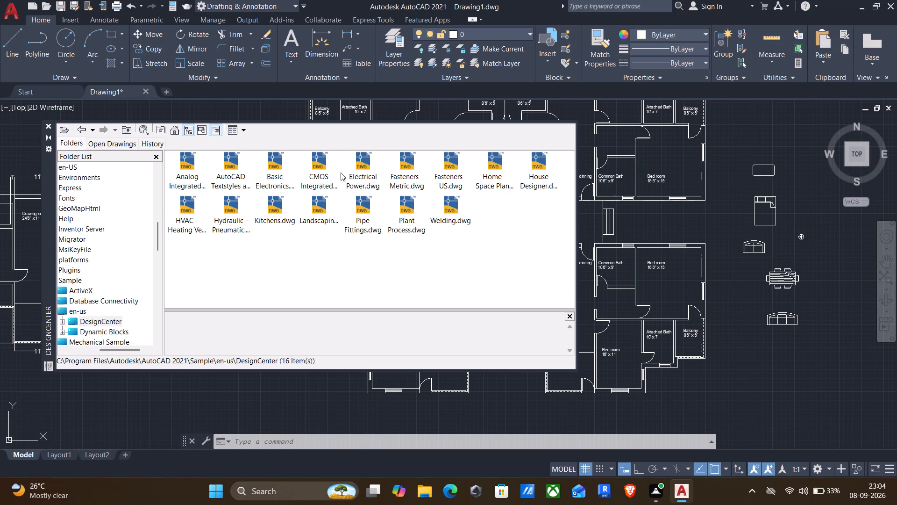
{"action": "double_click", "coordinate": [492, 165]}
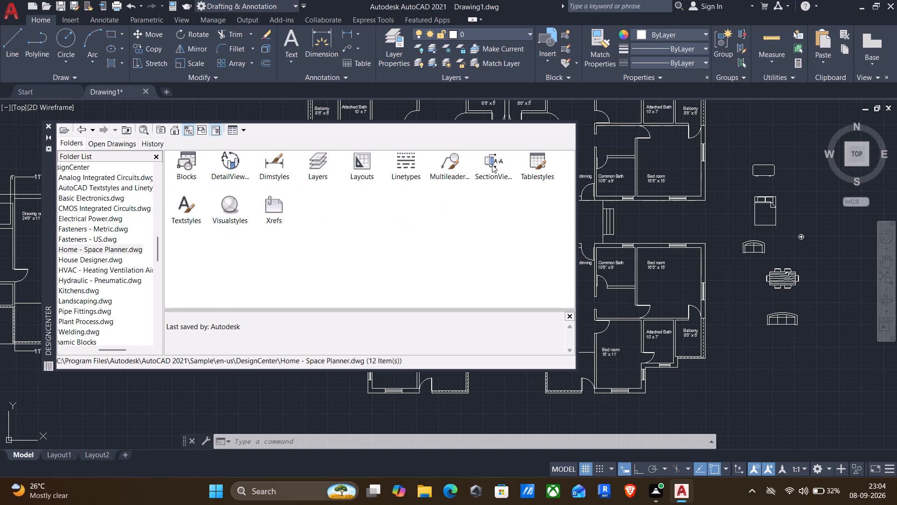
{"action": "double_click", "coordinate": [190, 163]}
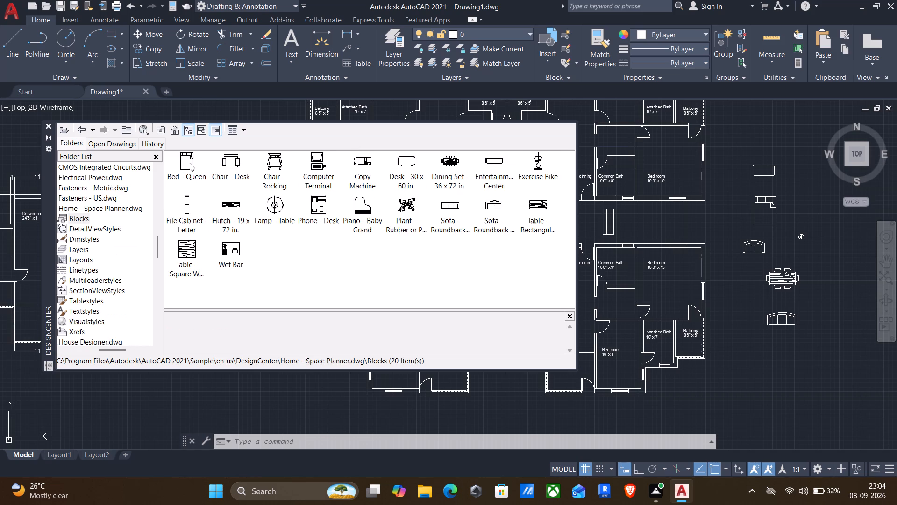
Insert the Sink - Oval top and Toilet - top blocks from House Designer.dwg north of the desk, east of the building, and close DesignCenter.
{"action": "double_click", "coordinate": [82, 132]}
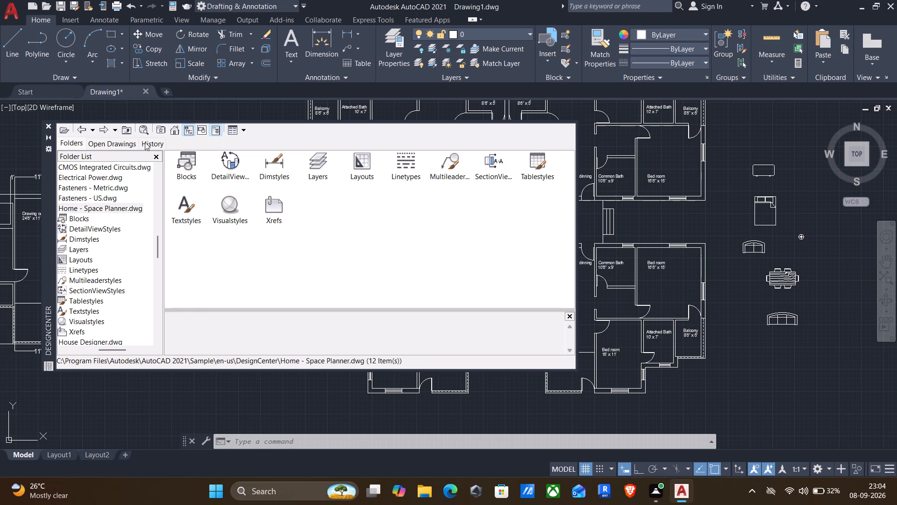
{"action": "left_click", "coordinate": [80, 125]}
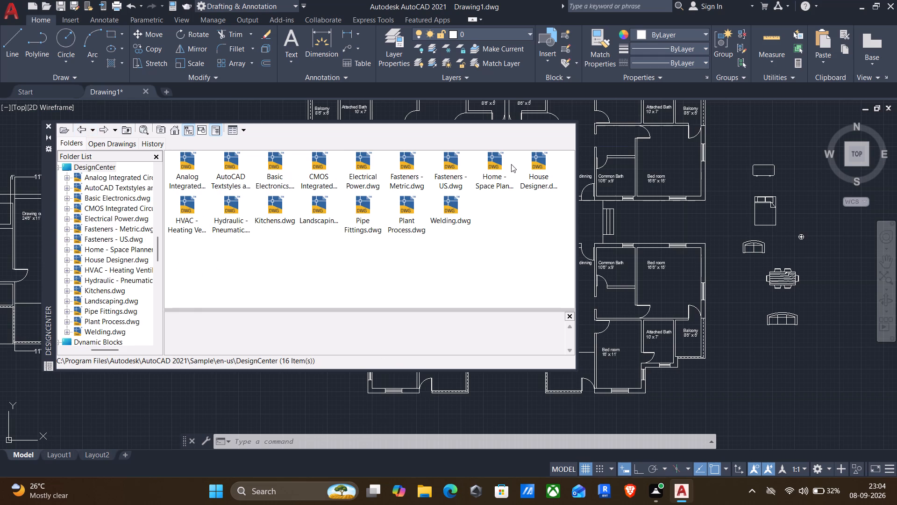
{"action": "double_click", "coordinate": [532, 165]}
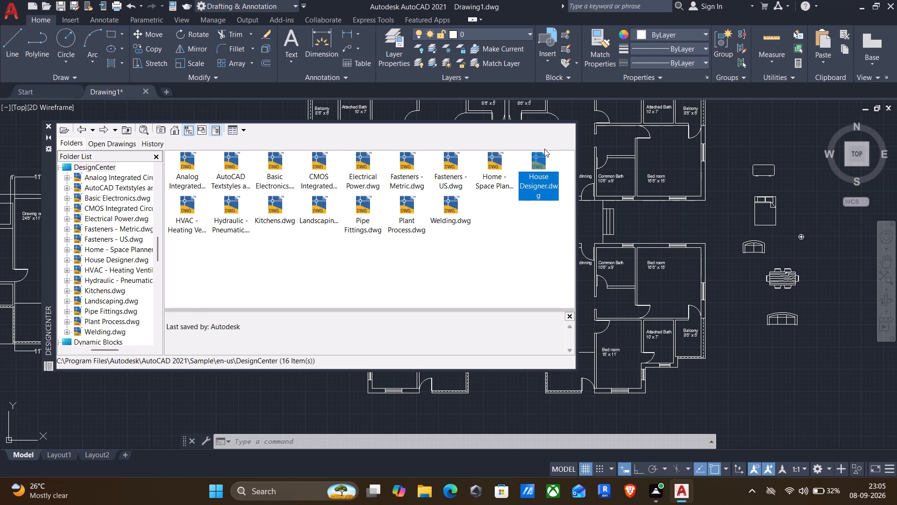
{"action": "double_click", "coordinate": [537, 162]}
{"action": "double_click", "coordinate": [185, 165]}
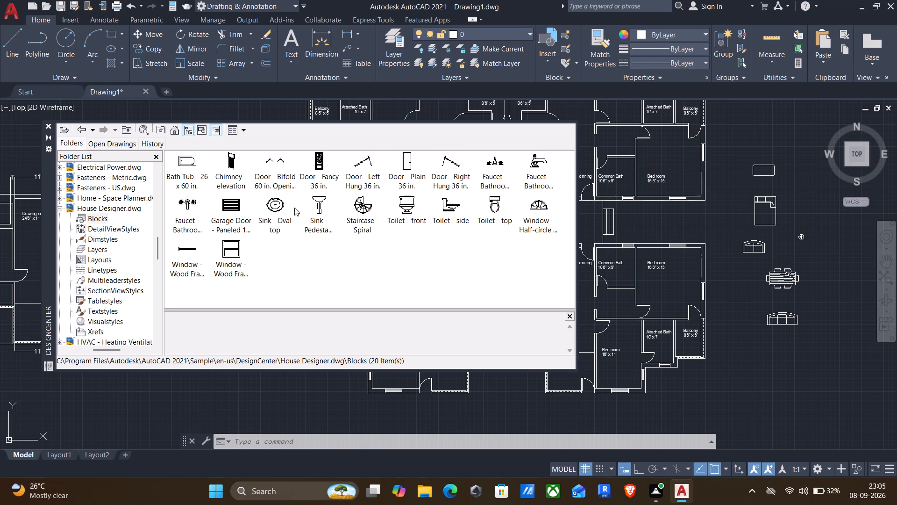
{"action": "left_click_drag", "start_coordinate": [279, 203], "coordinate": [747, 129]}
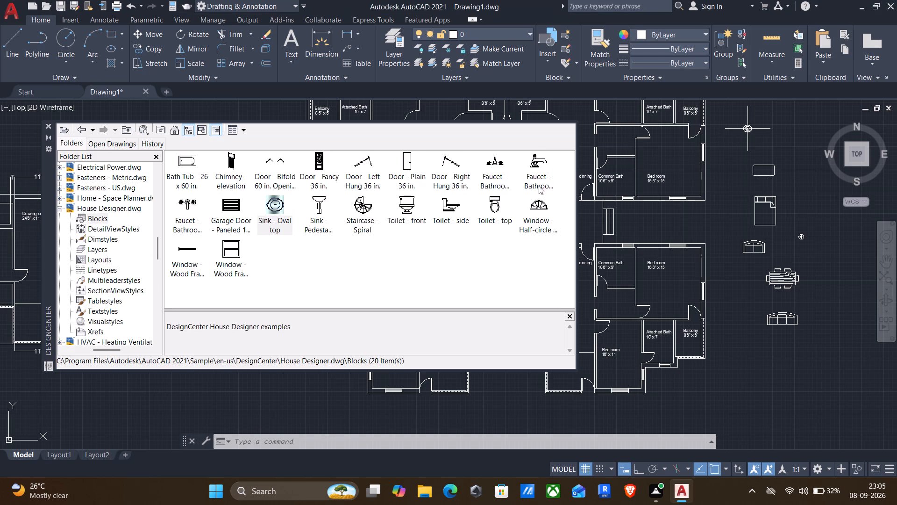
{"action": "left_click_drag", "start_coordinate": [491, 202], "coordinate": [766, 136]}
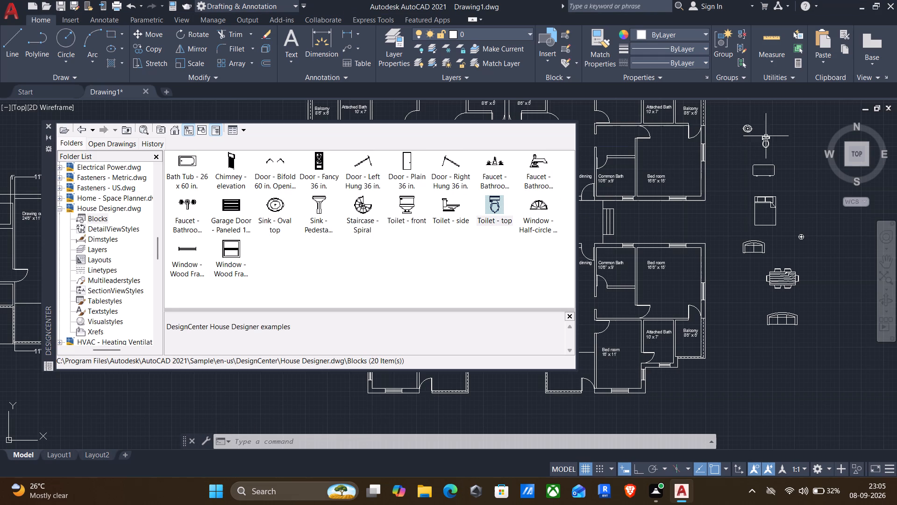
{"action": "left_click", "coordinate": [49, 126]}
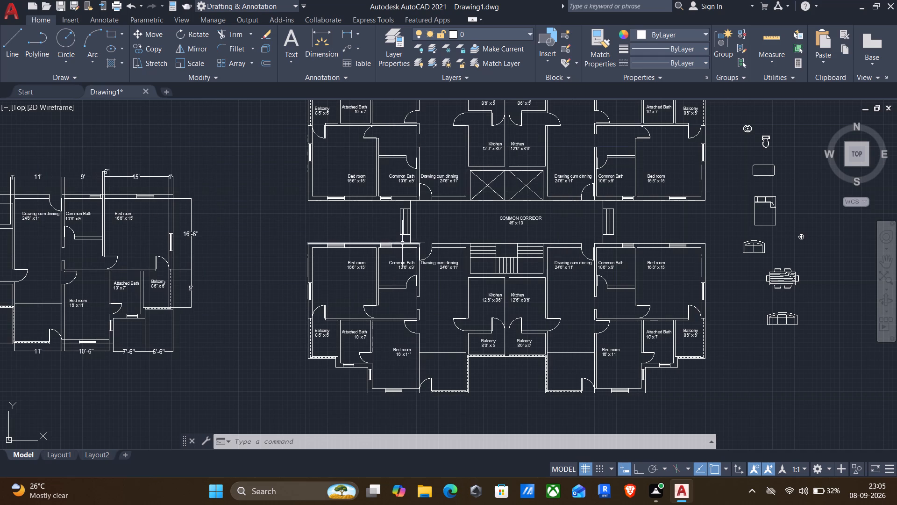
Copy the queen bed into the southwest unit's bedrooms: by the north window of the 16'6" x 15' room and the south end of the 16' x 11' room.
{"action": "middle_click_drag", "start_coordinate": [381, 246], "coordinate": [350, 199]}
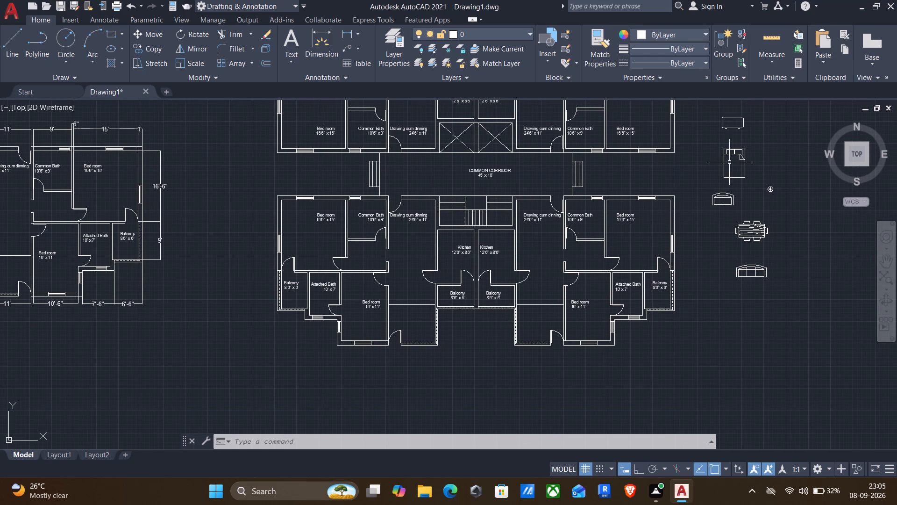
{"action": "left_click", "coordinate": [733, 152]}
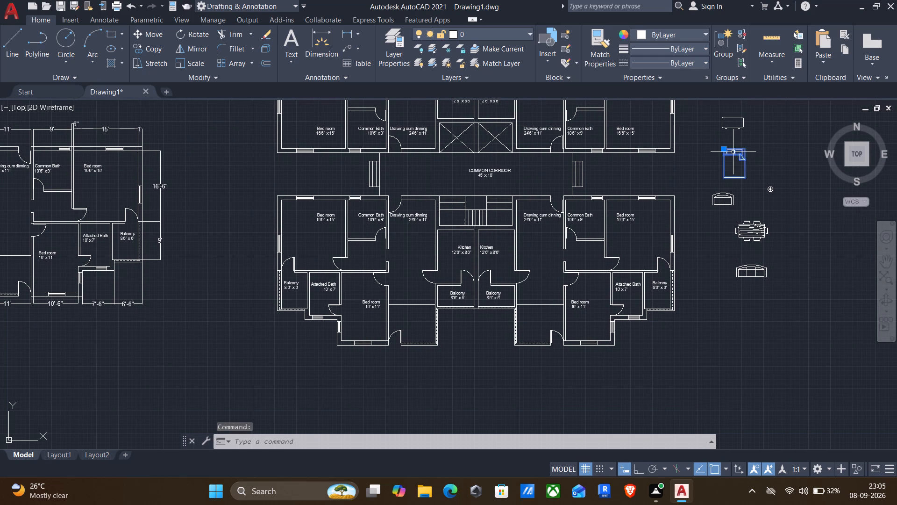
{"action": "type", "text": "CP"}
{"action": "key", "text": "Return"}
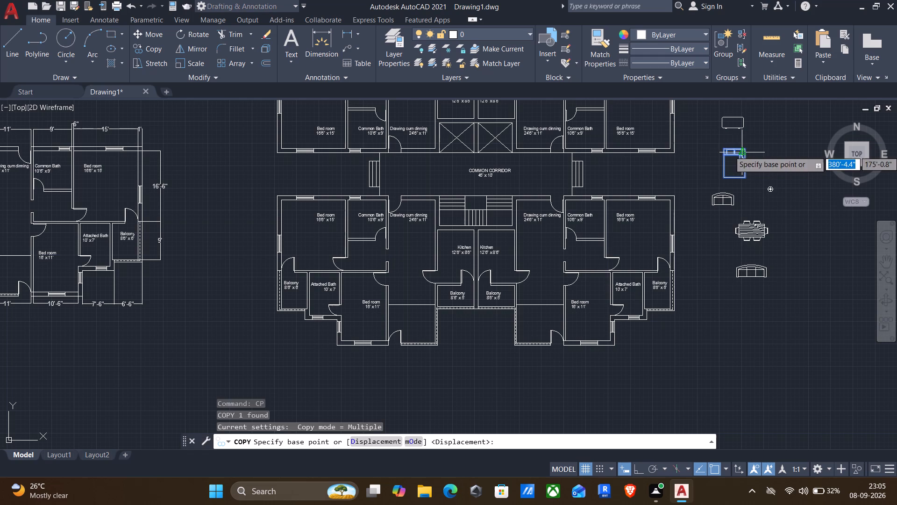
{"action": "left_click", "coordinate": [733, 144]}
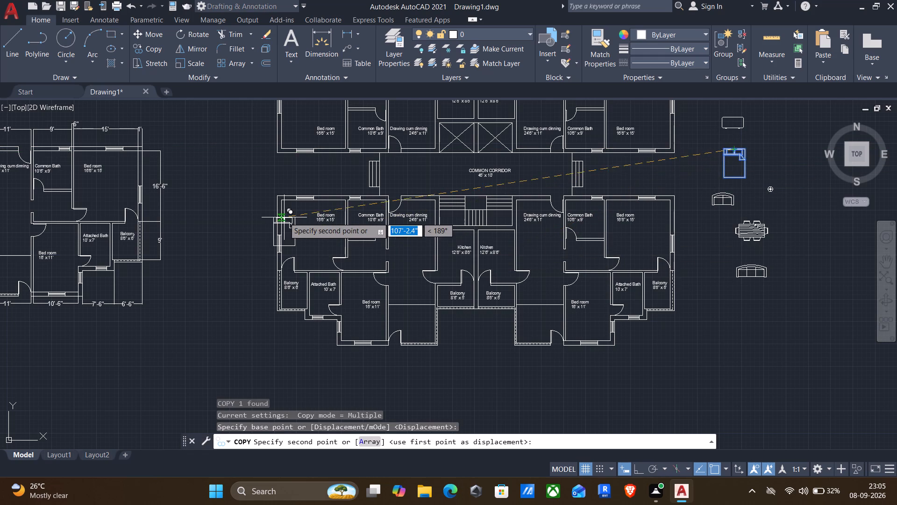
{"action": "scroll", "coordinate": [284, 218], "scroll_direction": "up", "scroll_amount": 2}
{"action": "scroll", "coordinate": [327, 184], "scroll_direction": "up", "scroll_amount": 2}
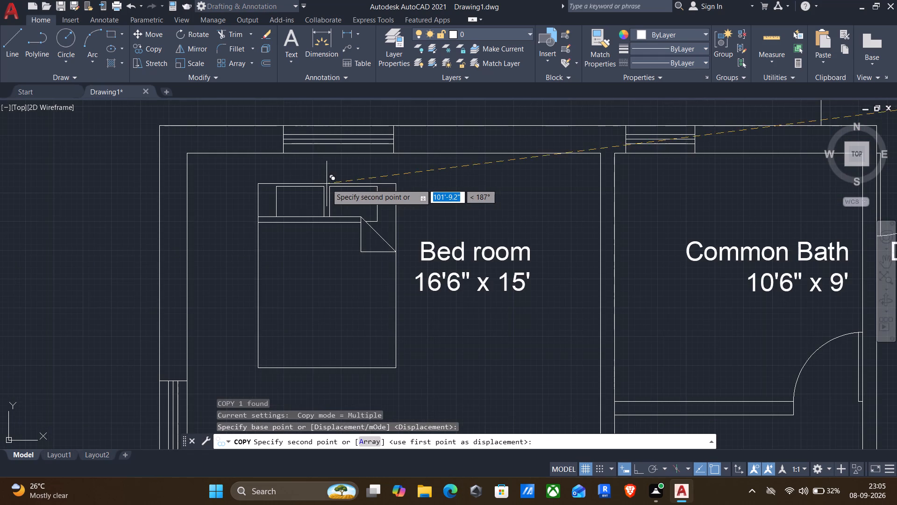
{"action": "left_click", "coordinate": [327, 162]}
{"action": "scroll", "coordinate": [437, 224], "scroll_direction": "down", "scroll_amount": 2}
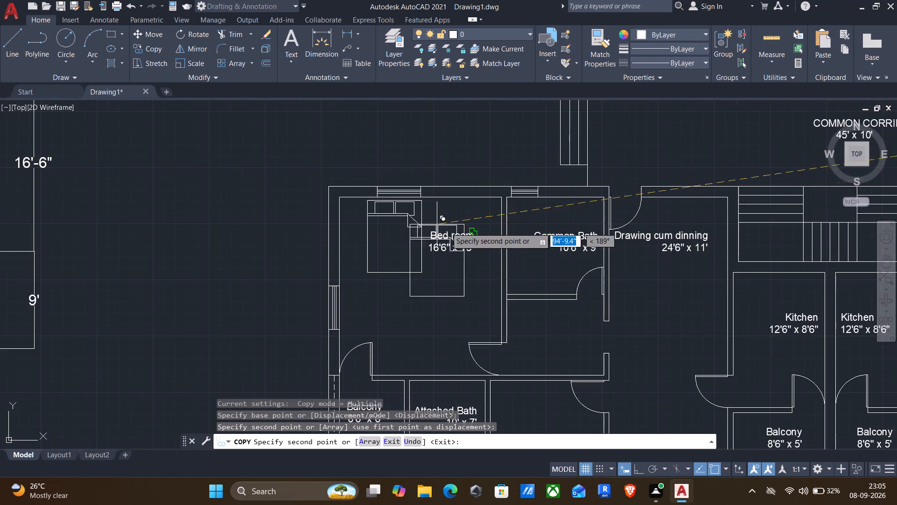
{"action": "middle_click_drag", "start_coordinate": [539, 273], "coordinate": [531, 175]}
{"action": "scroll", "coordinate": [553, 244], "scroll_direction": "down", "scroll_amount": 1}
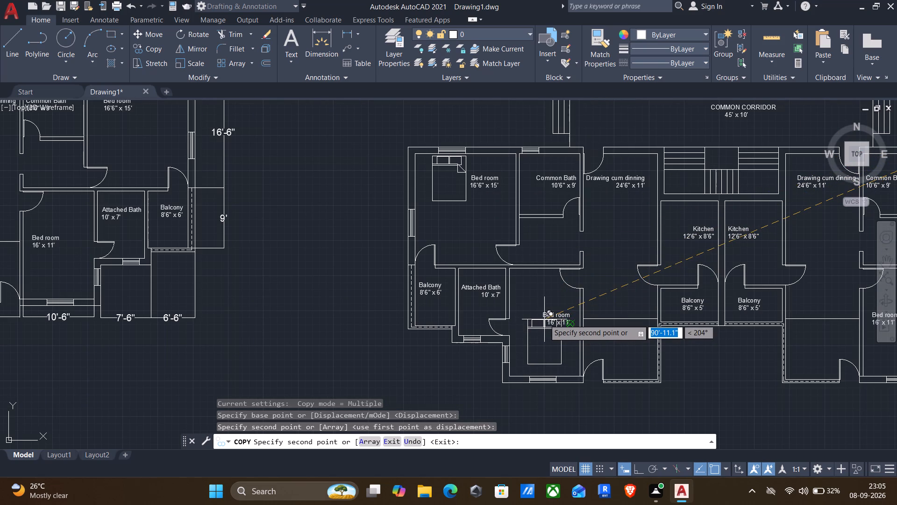
{"action": "middle_click", "coordinate": [549, 306]}
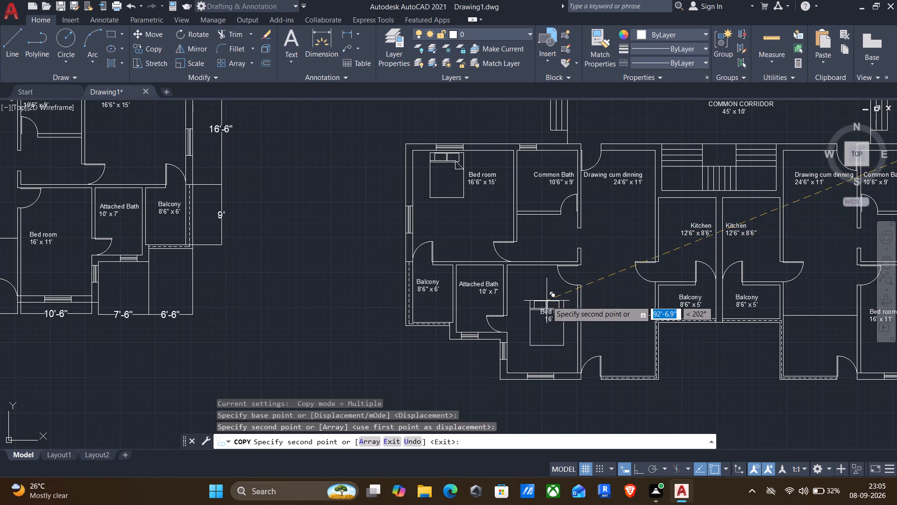
{"action": "middle_click_drag", "start_coordinate": [565, 331], "coordinate": [547, 301]}
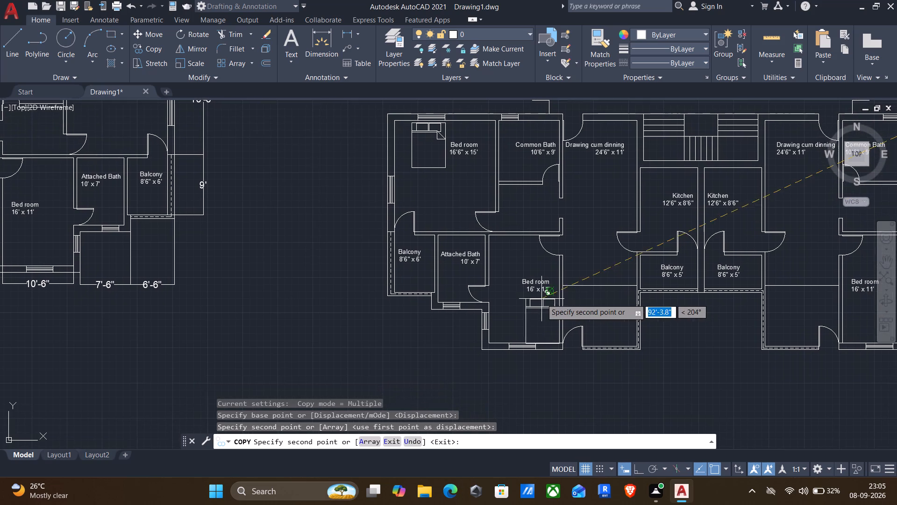
{"action": "scroll", "coordinate": [529, 296], "scroll_direction": "up", "scroll_amount": 2}
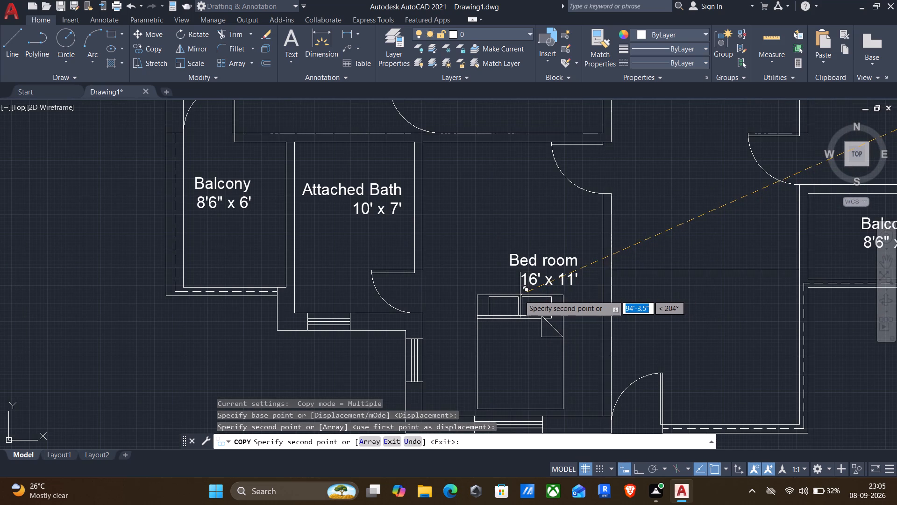
{"action": "left_click", "coordinate": [519, 295]}
Copy the queen bed into the southeast unit's bedrooms: against the 16'6" x 15' room's north wall and in the 16' x 11' room's south end.
{"action": "scroll", "coordinate": [535, 297], "scroll_direction": "down", "scroll_amount": 1}
{"action": "scroll", "coordinate": [584, 292], "scroll_direction": "down", "scroll_amount": 1}
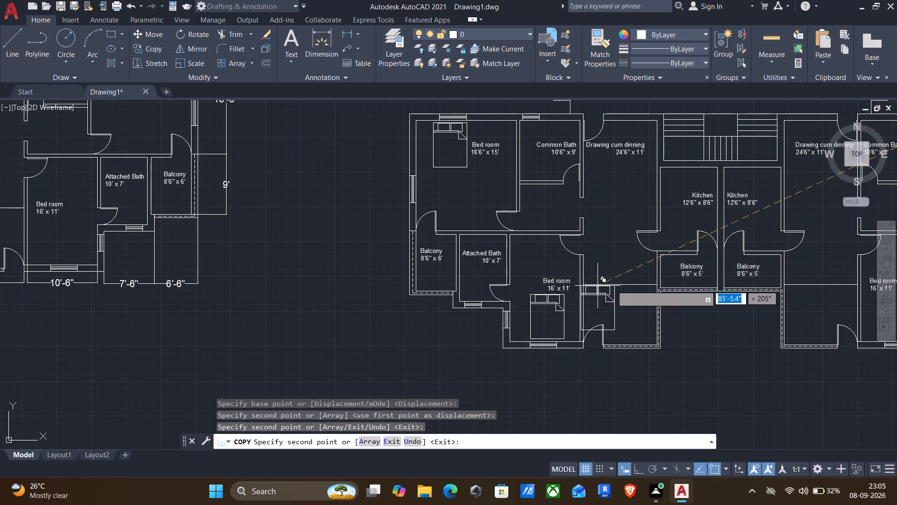
{"action": "middle_click_drag", "start_coordinate": [623, 277], "coordinate": [499, 298]}
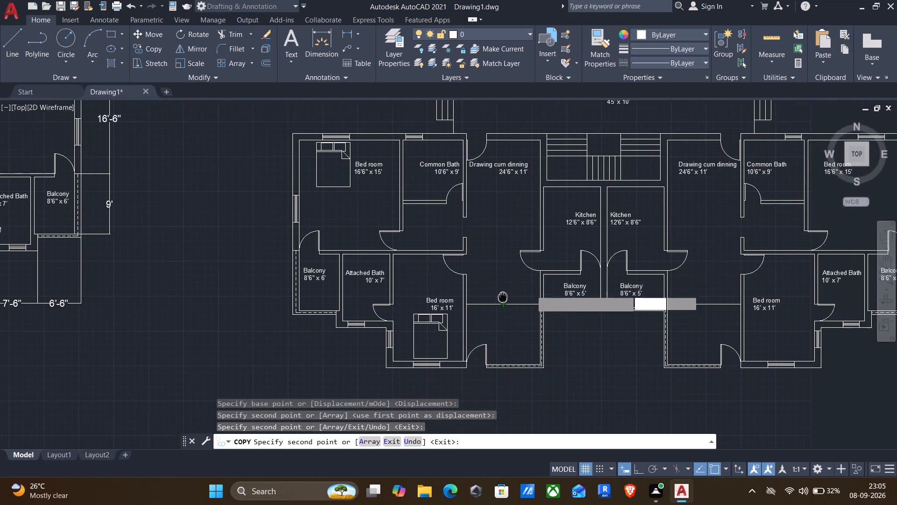
{"action": "middle_click_drag", "start_coordinate": [499, 298], "coordinate": [430, 313]}
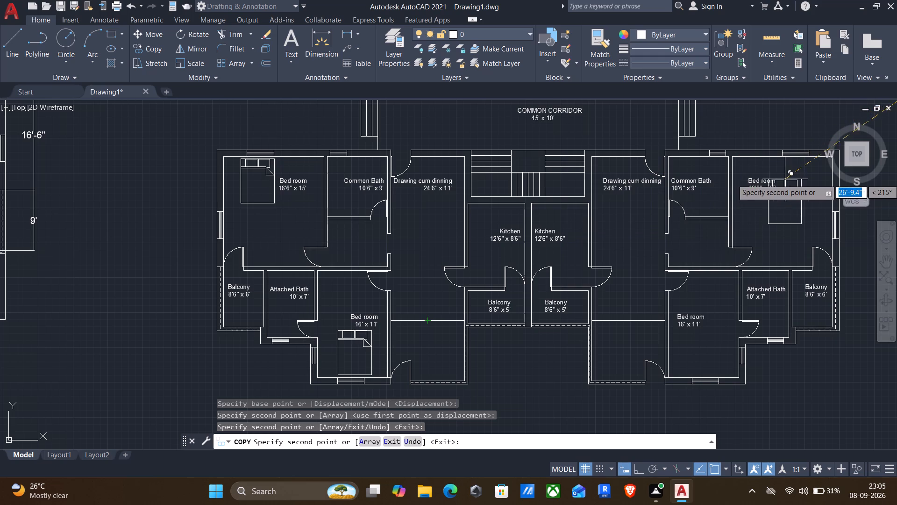
{"action": "middle_click_drag", "start_coordinate": [779, 182], "coordinate": [723, 193]}
{"action": "scroll", "coordinate": [740, 177], "scroll_direction": "up", "scroll_amount": 1}
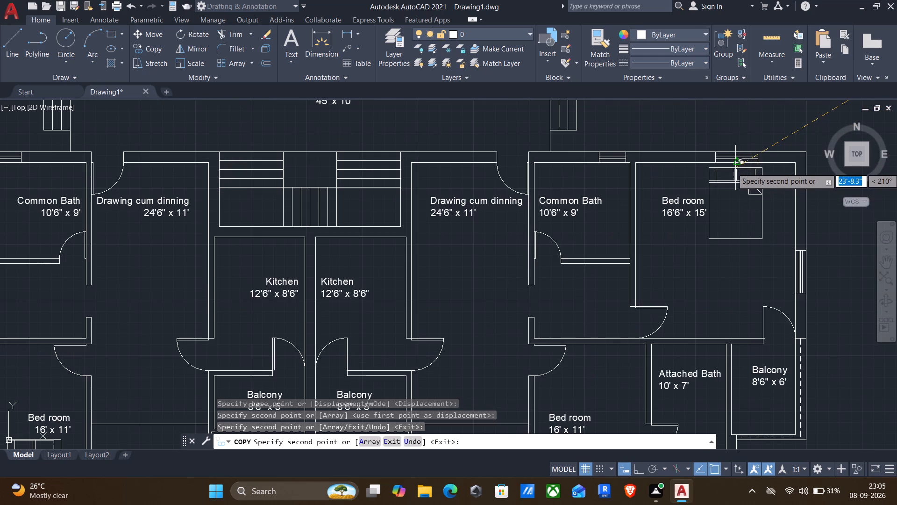
{"action": "left_click", "coordinate": [735, 168]}
{"action": "middle_click_drag", "start_coordinate": [762, 241], "coordinate": [757, 224]}
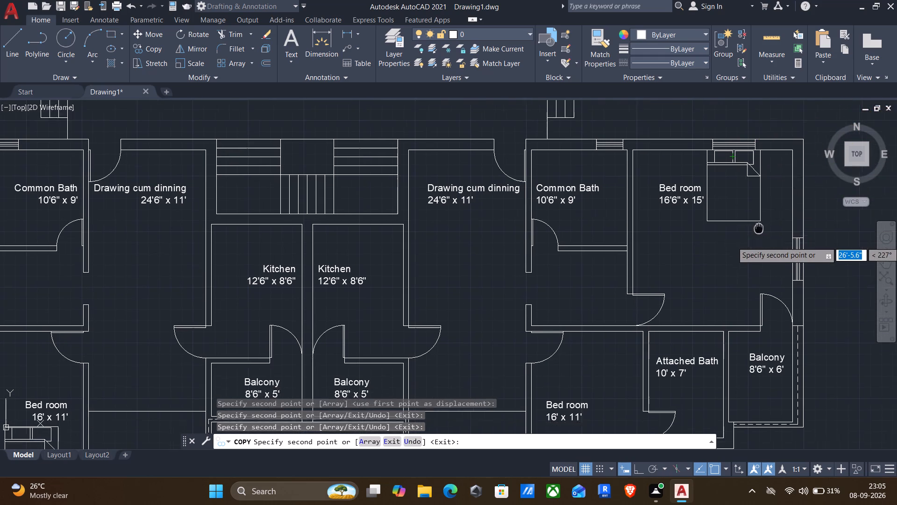
{"action": "middle_click_drag", "start_coordinate": [757, 224], "coordinate": [755, 215]}
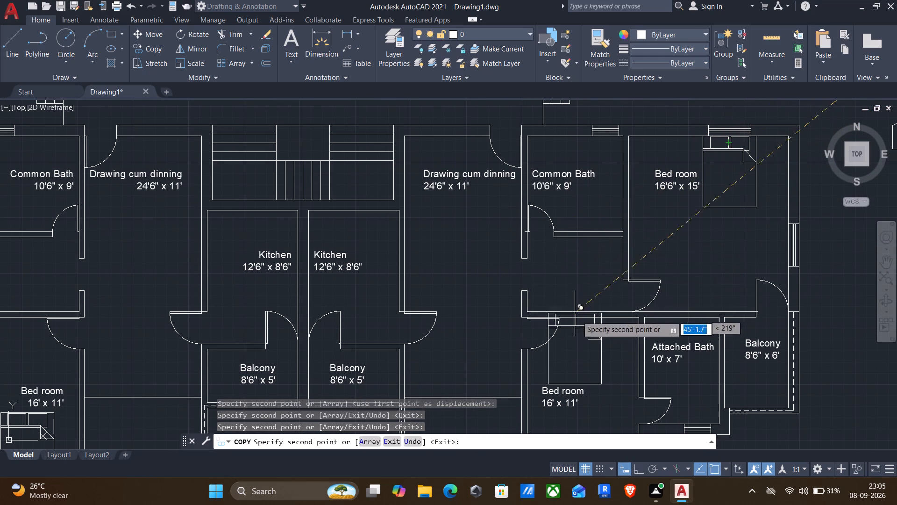
{"action": "middle_click_drag", "start_coordinate": [578, 318], "coordinate": [558, 231]}
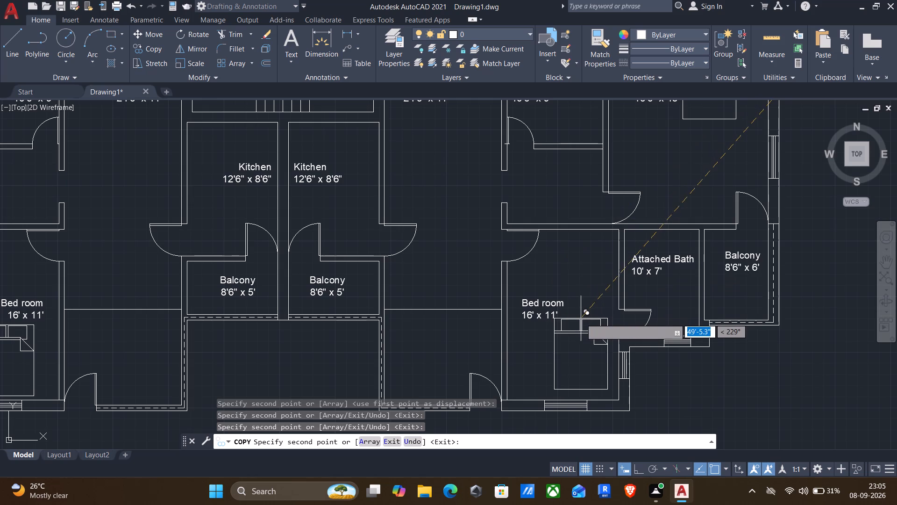
{"action": "left_click", "coordinate": [584, 319]}
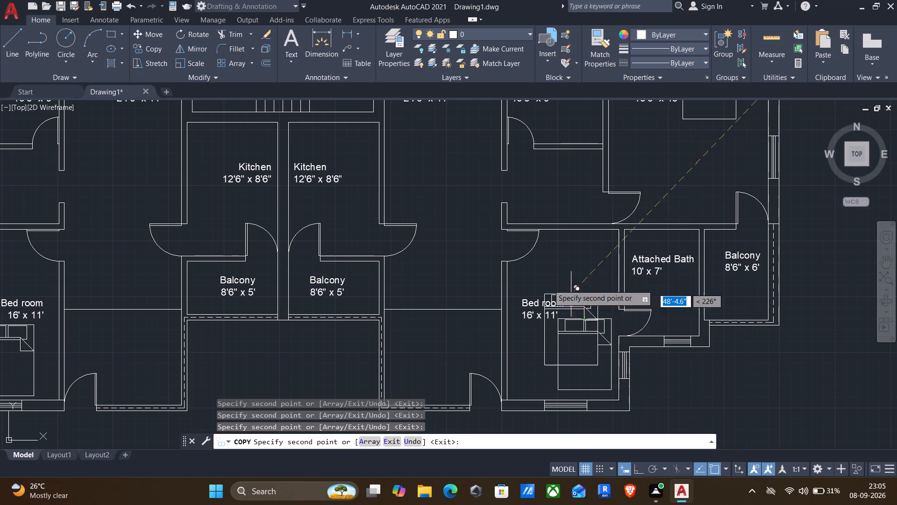
Copy the queen bed into the northwest unit's bedrooms: the west half of the 16'6" x 15' room and by the 16' x 11' room's north window.
{"action": "scroll", "coordinate": [520, 273], "scroll_direction": "down", "scroll_amount": 2}
{"action": "middle_click_drag", "start_coordinate": [503, 246], "coordinate": [484, 440]}
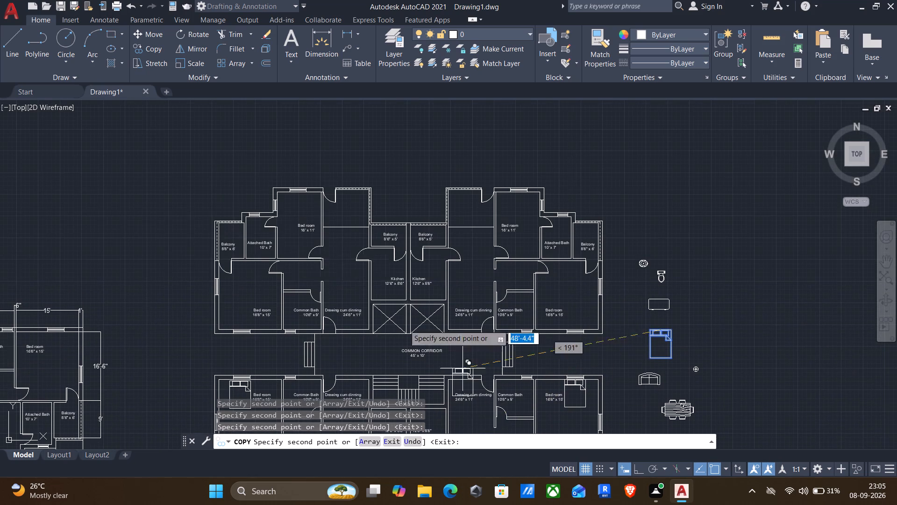
{"action": "scroll", "coordinate": [264, 298], "scroll_direction": "up", "scroll_amount": 2}
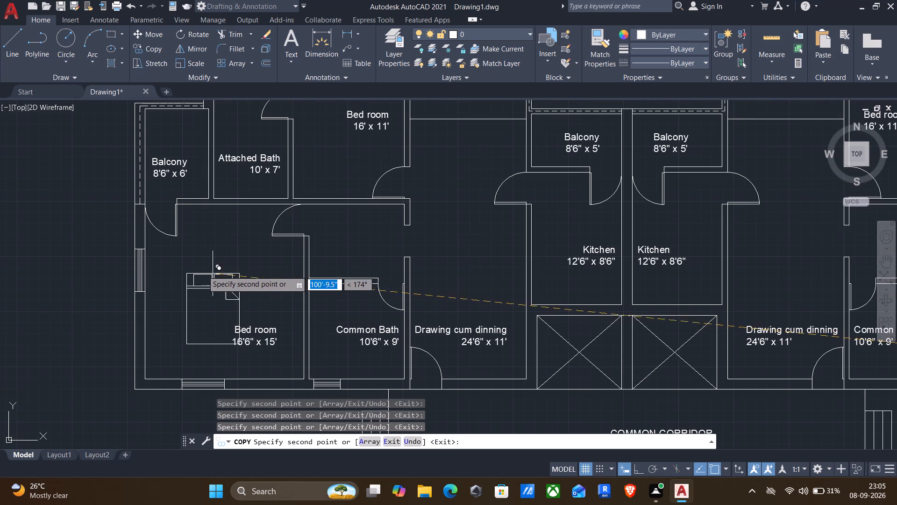
{"action": "left_click", "coordinate": [199, 280]}
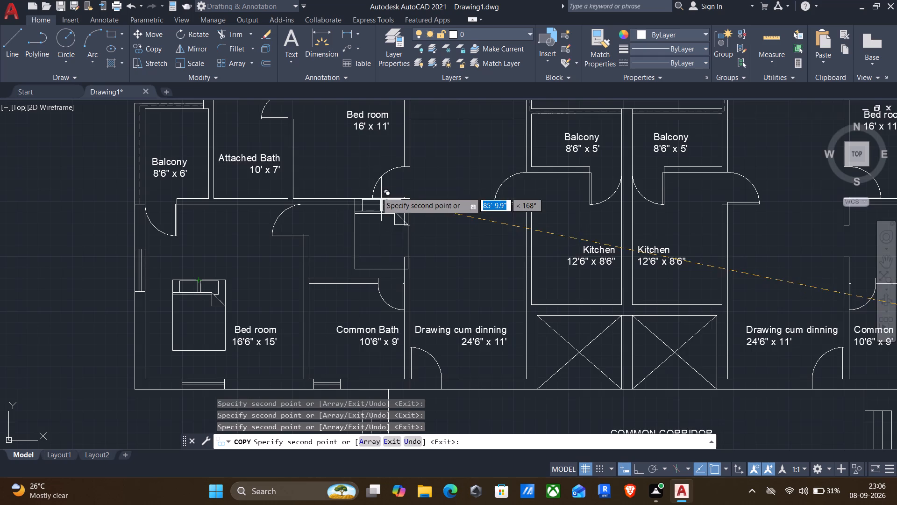
{"action": "scroll", "coordinate": [358, 167], "scroll_direction": "down", "scroll_amount": 2}
{"action": "middle_click_drag", "start_coordinate": [345, 148], "coordinate": [323, 273]}
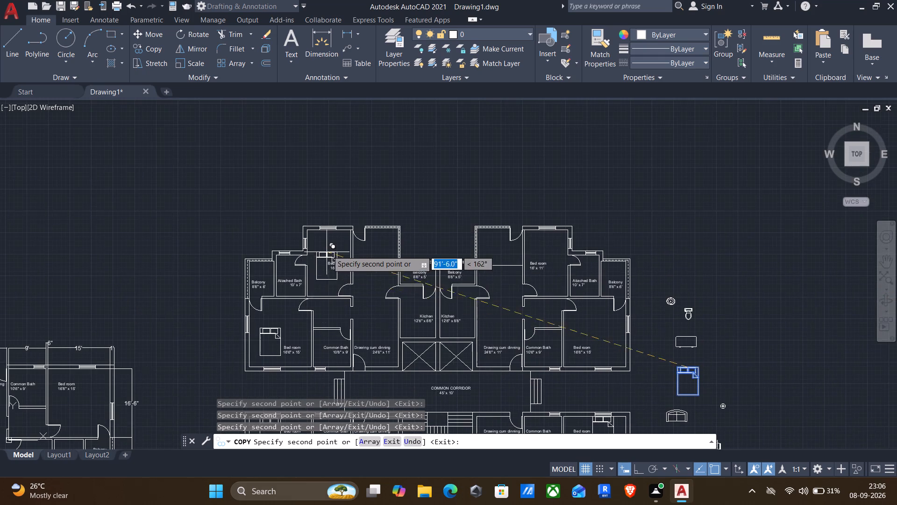
{"action": "scroll", "coordinate": [327, 250], "scroll_direction": "up", "scroll_amount": 3}
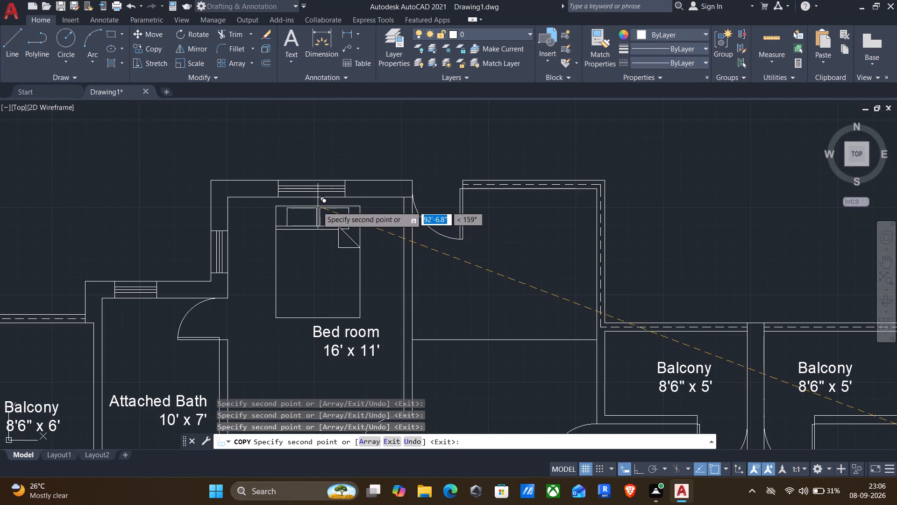
{"action": "left_click", "coordinate": [318, 204]}
Copy the queen bed into the northeast unit's bedrooms: by the 16' x 11' room's north window and the 16'6" x 15' room's southeast corner.
{"action": "scroll", "coordinate": [384, 242], "scroll_direction": "down", "scroll_amount": 1}
{"action": "middle_click_drag", "start_coordinate": [459, 264], "coordinate": [447, 242]}
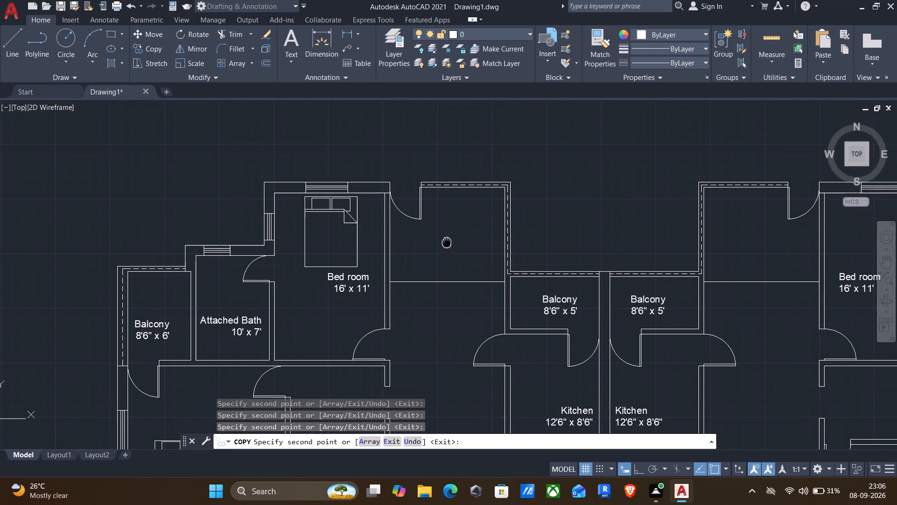
{"action": "middle_click_drag", "start_coordinate": [447, 242], "coordinate": [439, 235]}
{"action": "scroll", "coordinate": [443, 235], "scroll_direction": "down", "scroll_amount": 2}
{"action": "scroll", "coordinate": [607, 238], "scroll_direction": "up", "scroll_amount": 3}
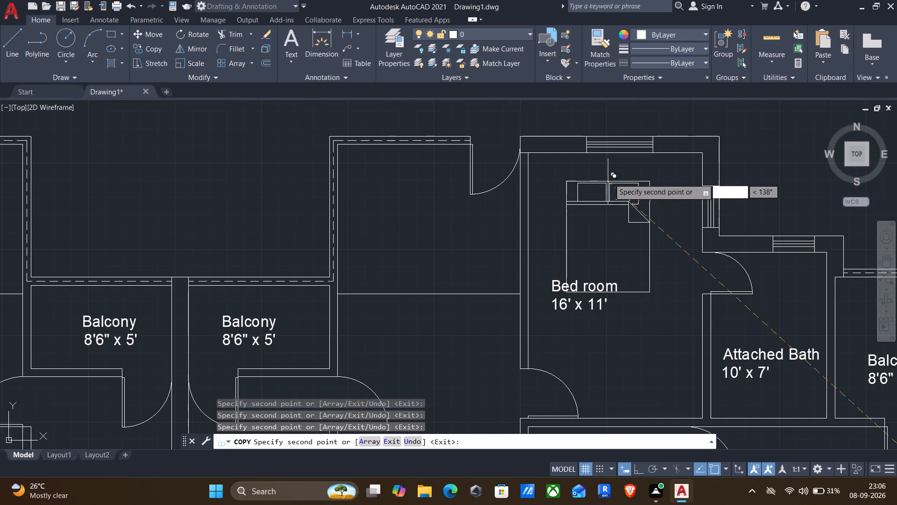
{"action": "left_click", "coordinate": [621, 160]}
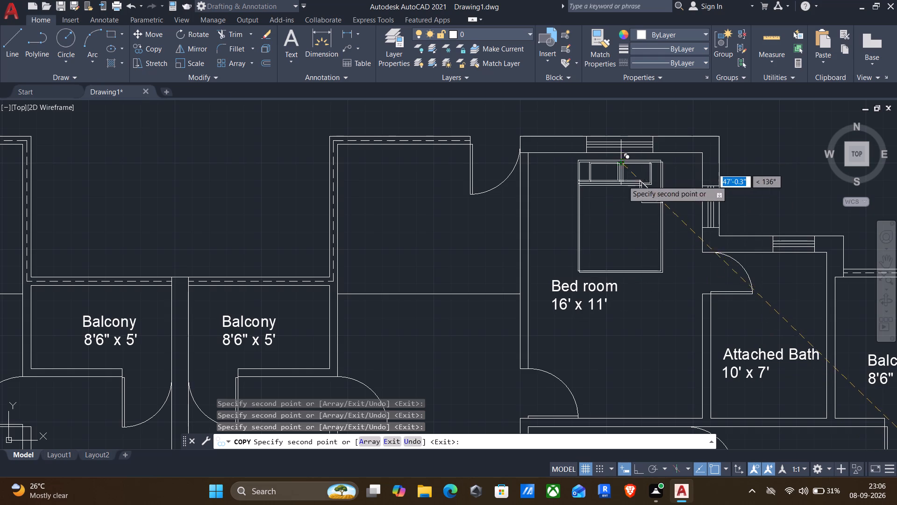
{"action": "scroll", "coordinate": [628, 209], "scroll_direction": "down", "scroll_amount": 2}
{"action": "middle_click_drag", "start_coordinate": [648, 252], "coordinate": [624, 216]}
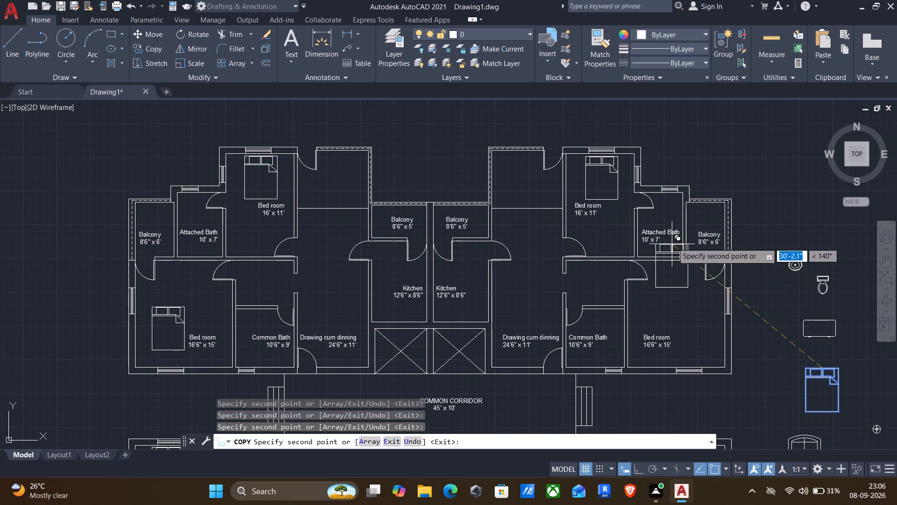
{"action": "scroll", "coordinate": [666, 259], "scroll_direction": "up", "scroll_amount": 1}
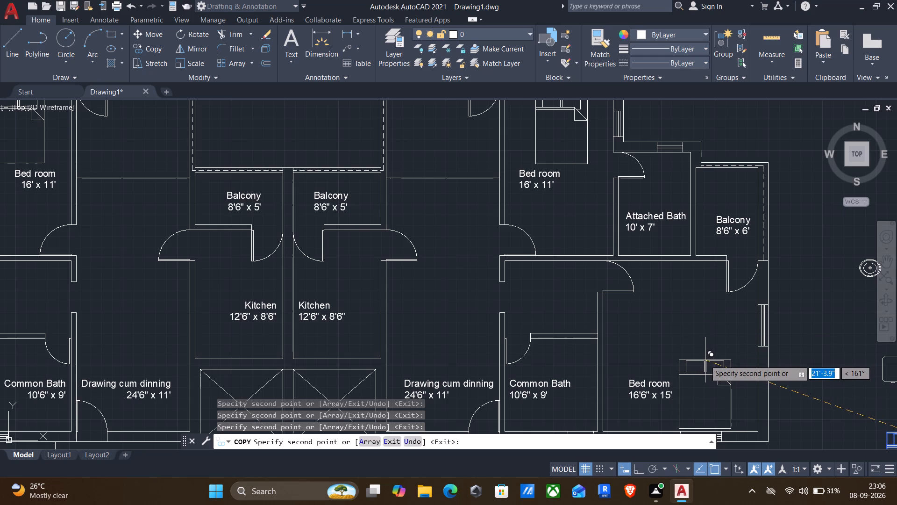
{"action": "left_click", "coordinate": [705, 360]}
{"action": "scroll", "coordinate": [624, 307], "scroll_direction": "down", "scroll_amount": 1}
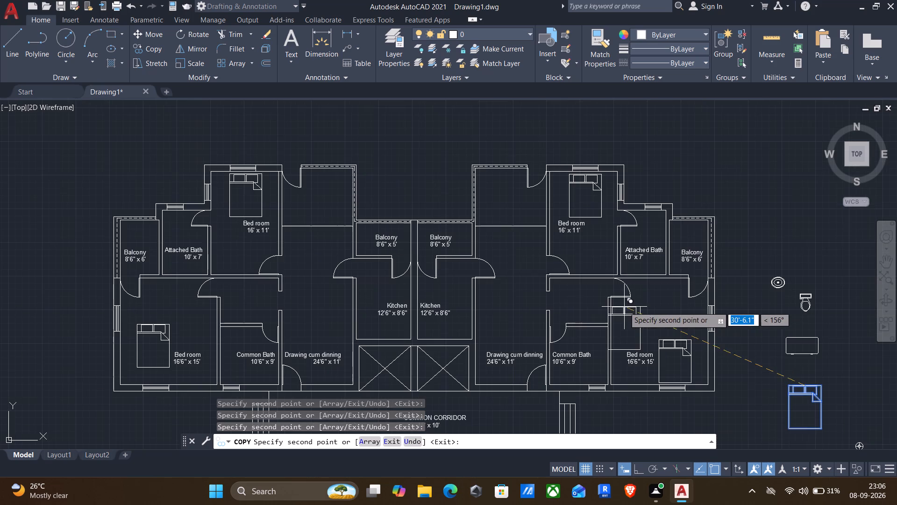
{"action": "middle_click_drag", "start_coordinate": [642, 295], "coordinate": [655, 278]}
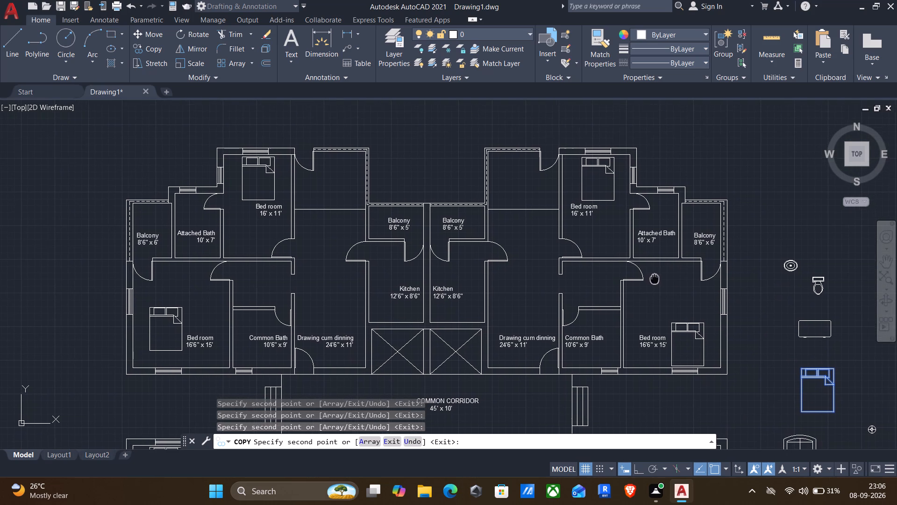
{"action": "middle_click_drag", "start_coordinate": [655, 278], "coordinate": [655, 277]}
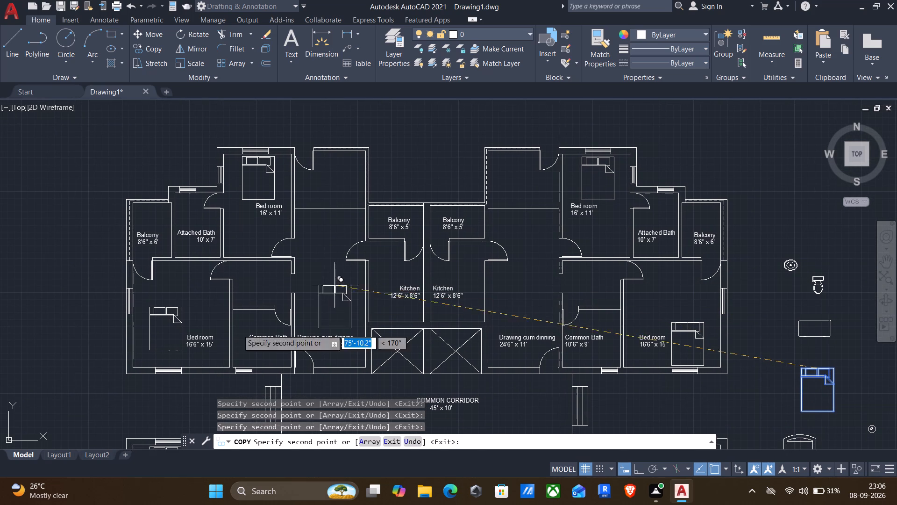
{"action": "key", "text": "Escape"}
With Ortho on, rotate the bed in the northwest unit's 16'6" x 15' bedroom 180° about its headboard midpoint, in two 90° turns.
{"action": "left_click", "coordinate": [160, 306]}
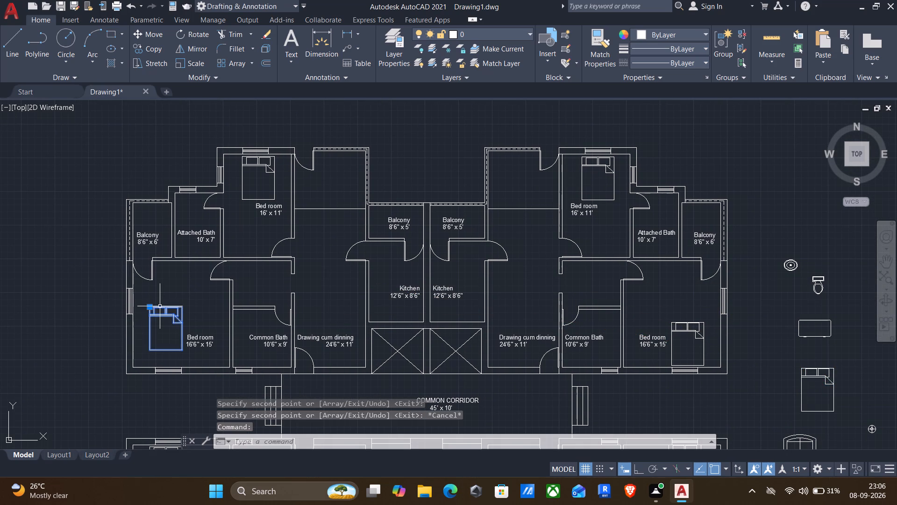
{"action": "key", "text": "r"}
{"action": "key", "text": "o"}
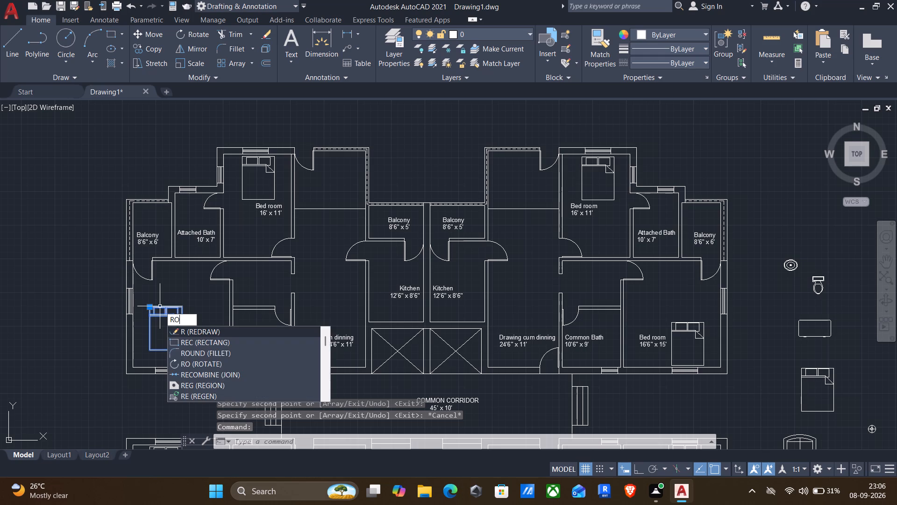
{"action": "key", "text": "Return"}
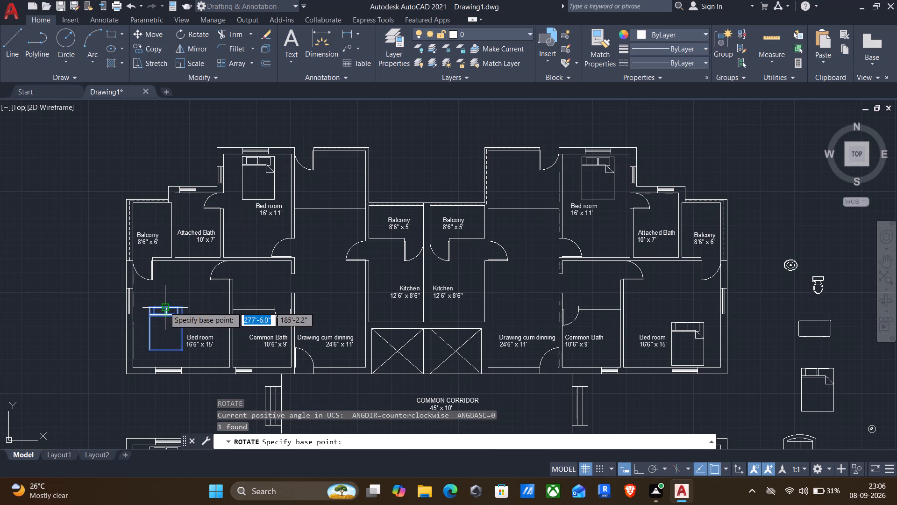
{"action": "left_click", "coordinate": [164, 307]}
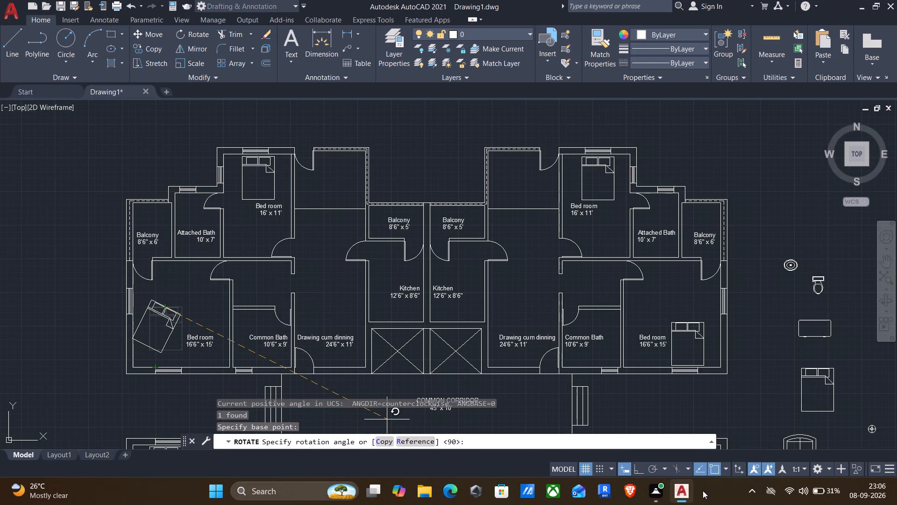
{"action": "left_click", "coordinate": [638, 462]}
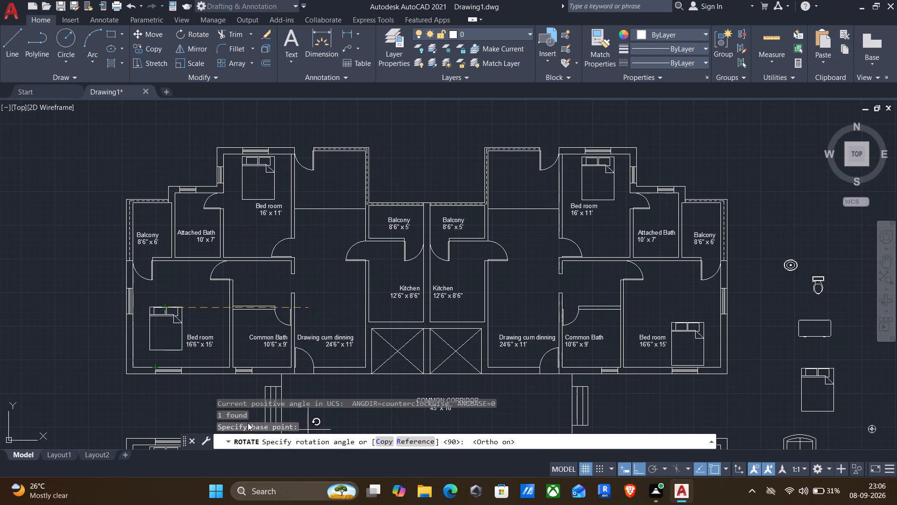
{"action": "left_click", "coordinate": [115, 176]}
{"action": "key", "text": "Return"}
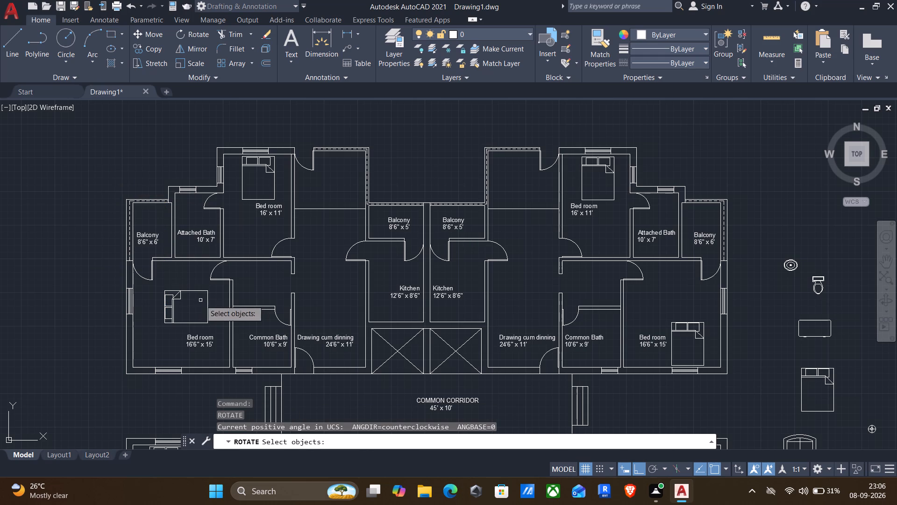
{"action": "left_click", "coordinate": [197, 291]}
{"action": "key", "text": "Return"}
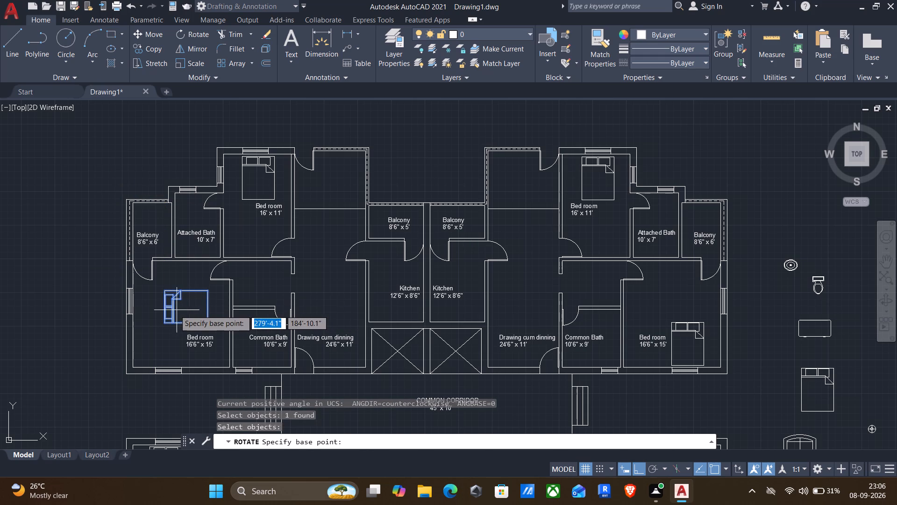
{"action": "left_click", "coordinate": [164, 306]}
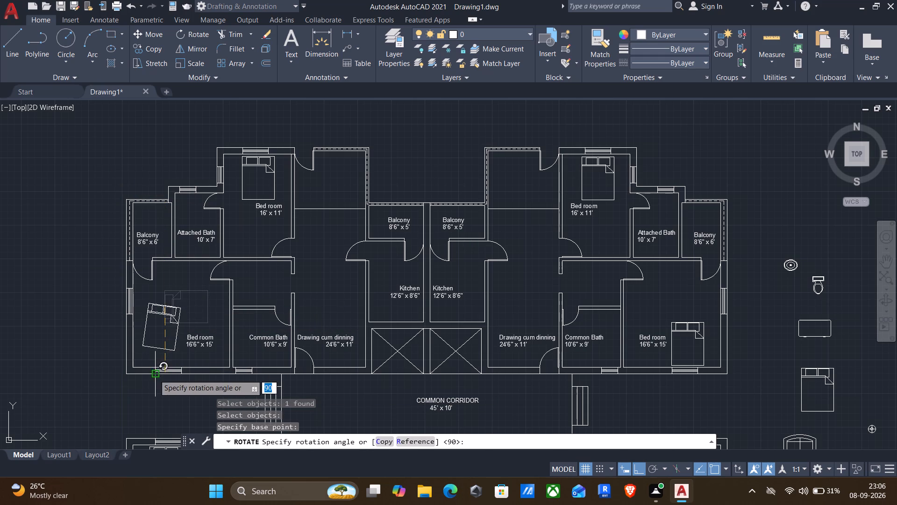
{"action": "left_click", "coordinate": [109, 133]}
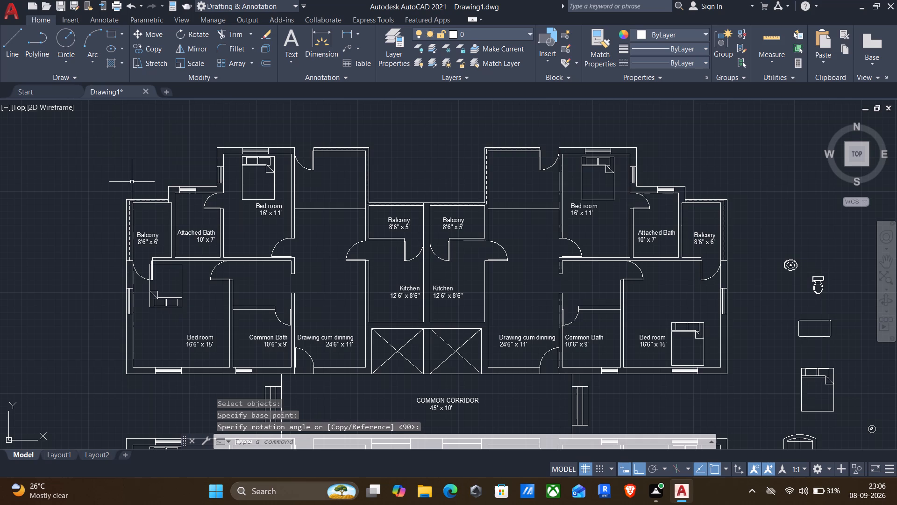
Move the rotated bed in the northwest unit's 16'6" x 15' bedroom about 9' straight south, with its headboard near the south window wall.
{"action": "left_click", "coordinate": [175, 306]}
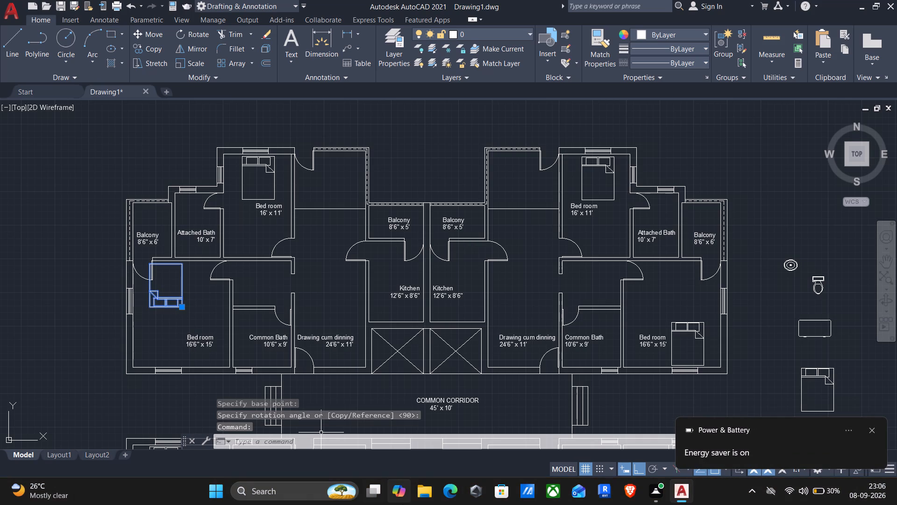
{"action": "key", "text": "m"}
{"action": "key", "text": "period"}
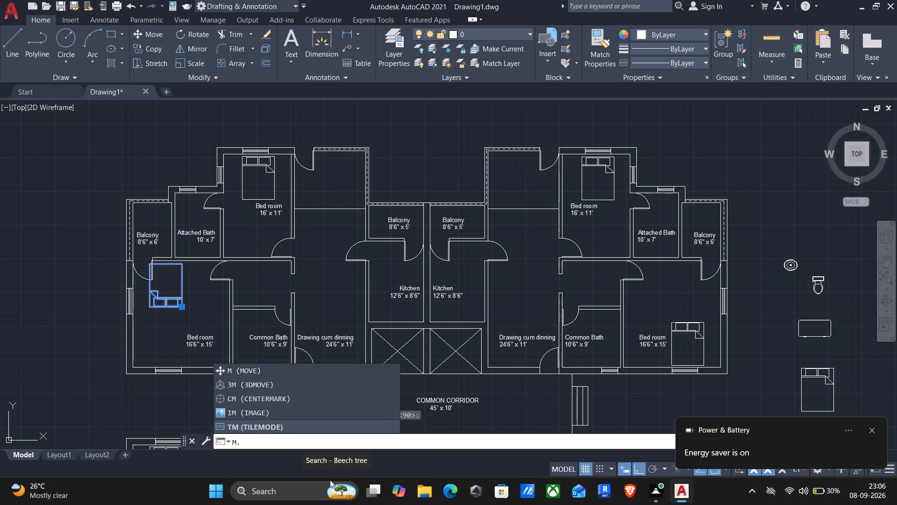
{"action": "key", "text": "BackSpace"}
{"action": "key", "text": "Return"}
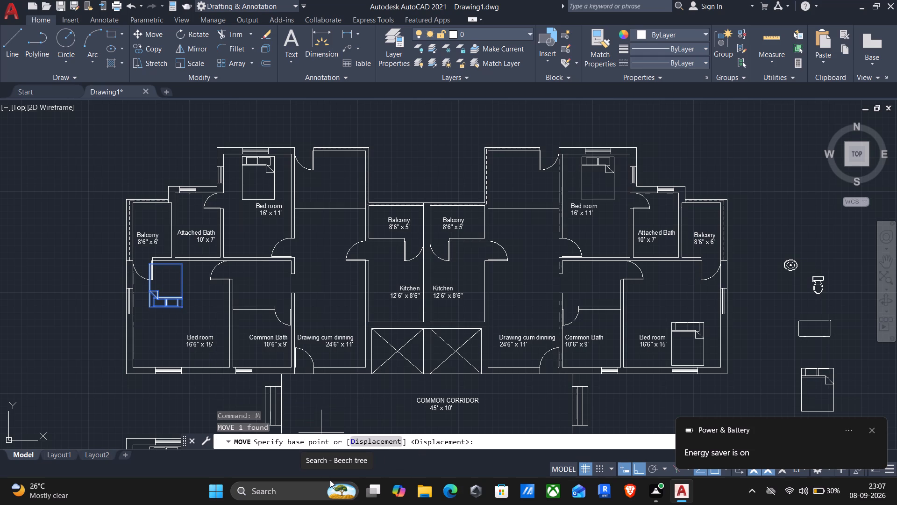
{"action": "scroll", "coordinate": [162, 312], "scroll_direction": "up", "scroll_amount": 1}
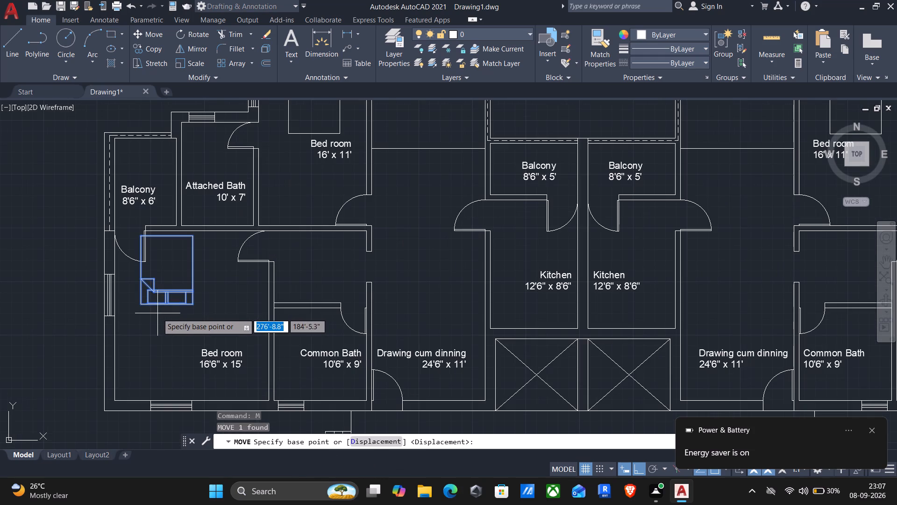
{"action": "left_click", "coordinate": [168, 301]}
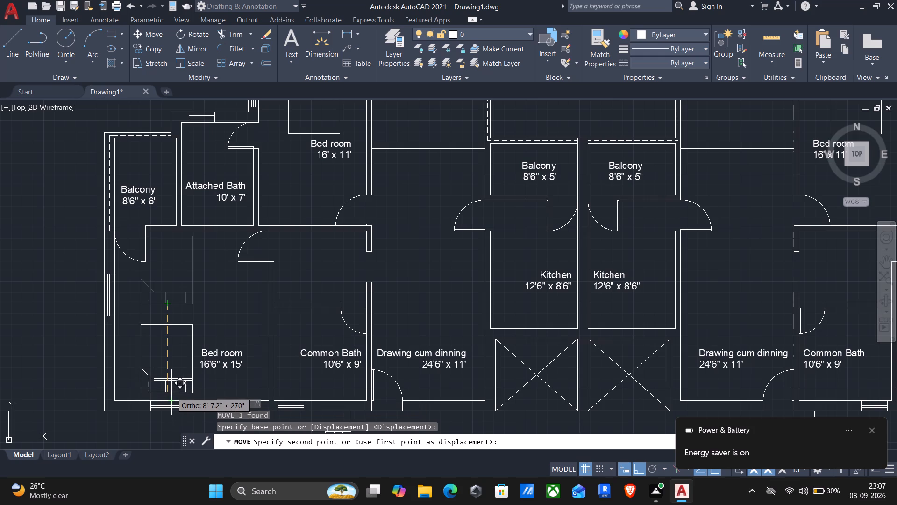
{"action": "scroll", "coordinate": [172, 396], "scroll_direction": "up", "scroll_amount": 3}
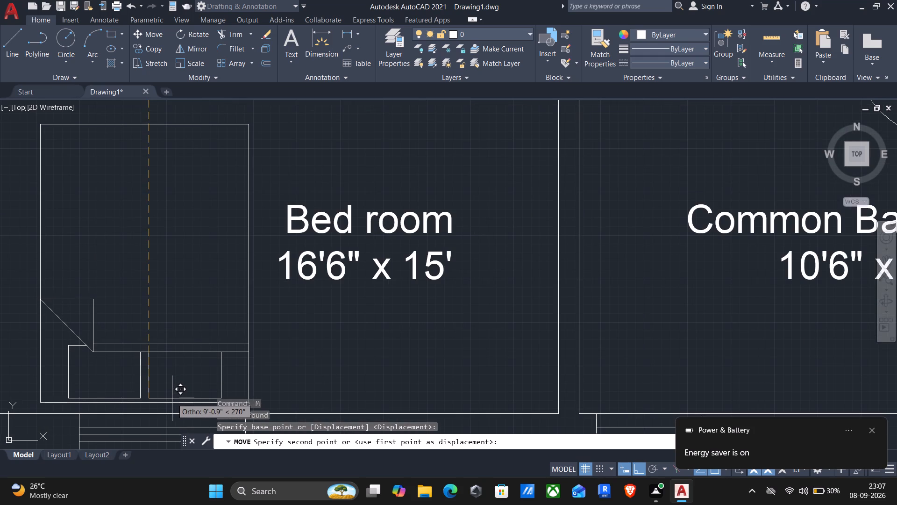
{"action": "left_click", "coordinate": [172, 398]}
Rotate the bed in the northeast unit's 16'6" x 15' bedroom 180° about its headboard midpoint so the pillows face south.
{"action": "scroll", "coordinate": [172, 398], "scroll_direction": "down", "scroll_amount": 3}
{"action": "middle_click_drag", "start_coordinate": [312, 352], "coordinate": [278, 353]}
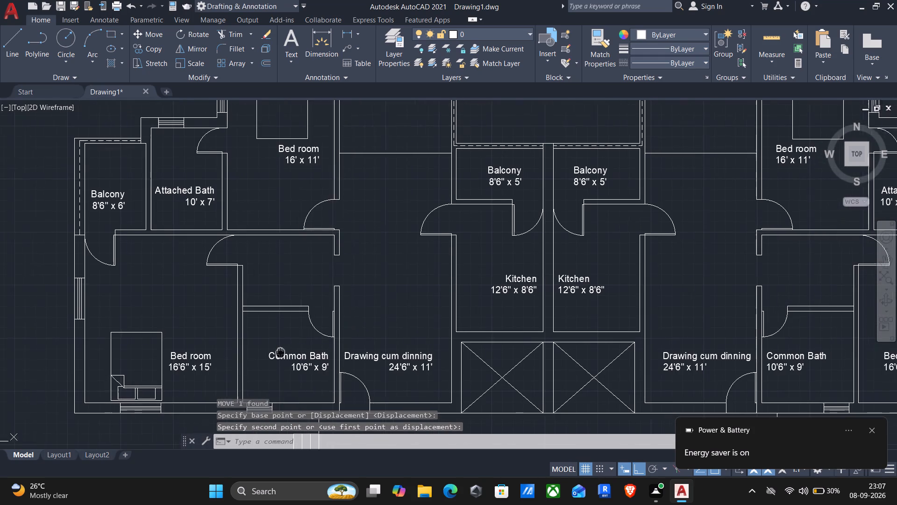
{"action": "middle_click_drag", "start_coordinate": [278, 353], "coordinate": [266, 353]}
{"action": "scroll", "coordinate": [265, 344], "scroll_direction": "down", "scroll_amount": 1}
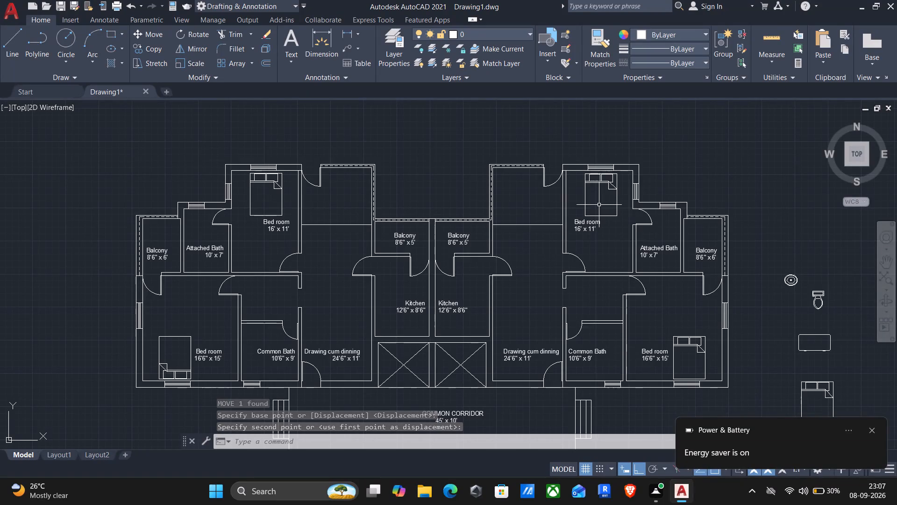
{"action": "left_click", "coordinate": [677, 337]}
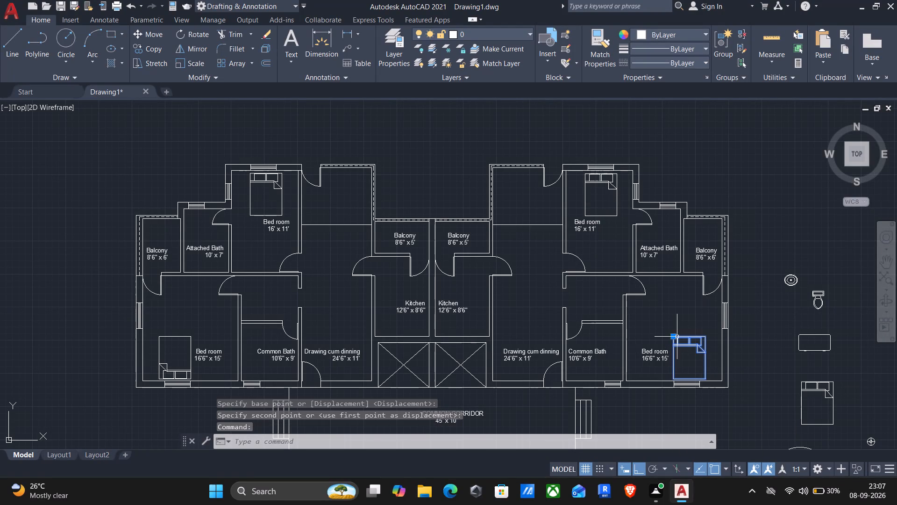
{"action": "key", "text": "t"}
{"action": "key", "text": "o"}
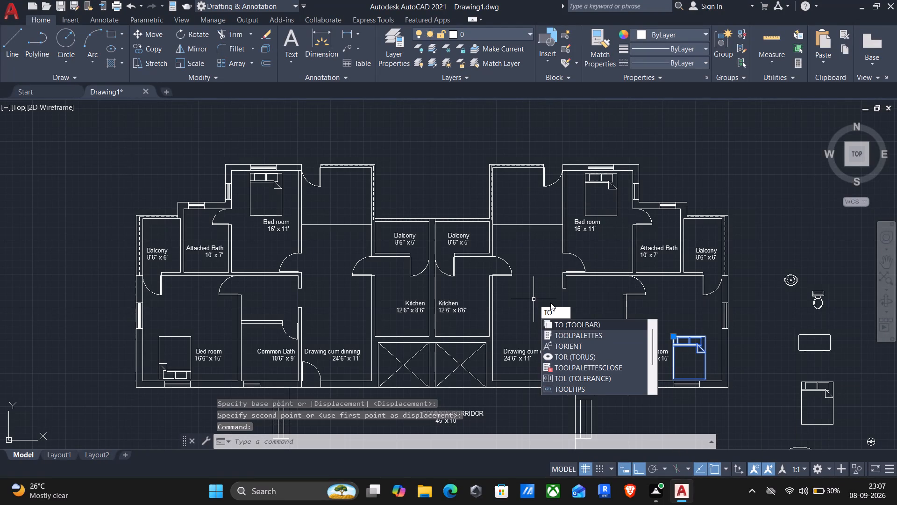
{"action": "key", "text": "BackSpace"}
{"action": "key", "text": "BackSpace"}
{"action": "key", "text": "BackSpace"}
{"action": "key", "text": "r"}
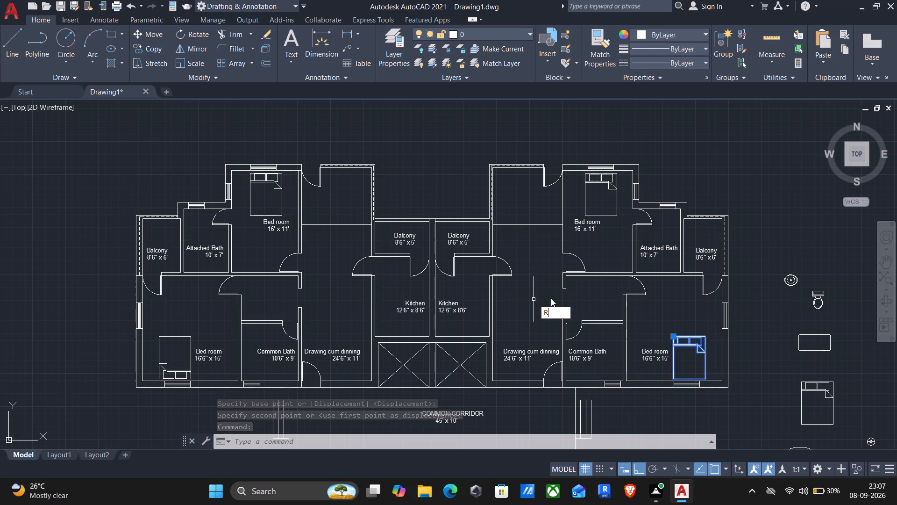
{"action": "key", "text": "o"}
{"action": "key", "text": "Return"}
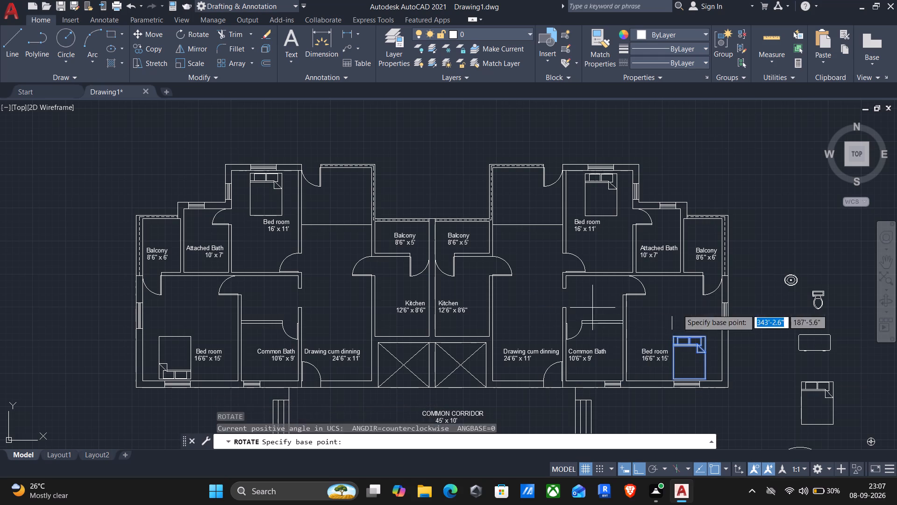
{"action": "left_click", "coordinate": [687, 333]}
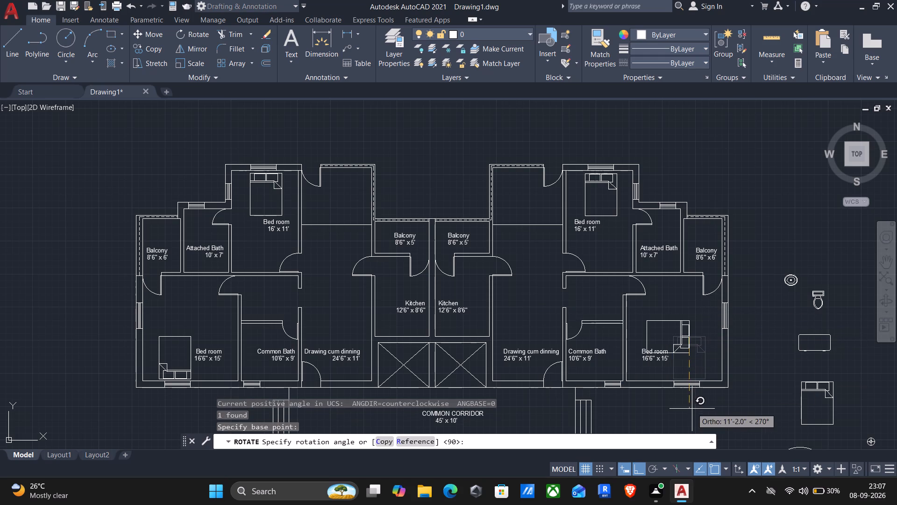
{"action": "left_click", "coordinate": [311, 314]}
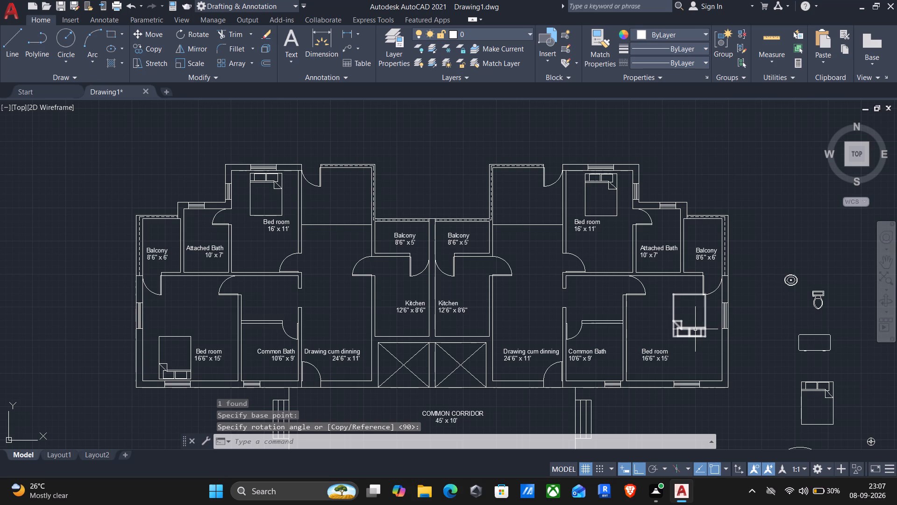
Move the rotated bed in the northeast unit's 16'6" x 15' bedroom about 6' straight south, with its headboard near the south window wall.
{"action": "left_click", "coordinate": [695, 329]}
{"action": "key", "text": "m"}
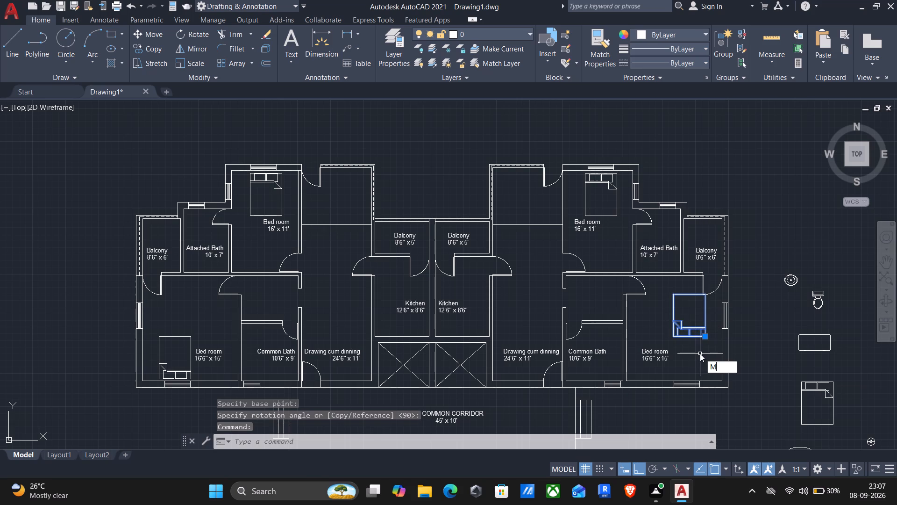
{"action": "key", "text": "Return"}
{"action": "left_click", "coordinate": [691, 340]}
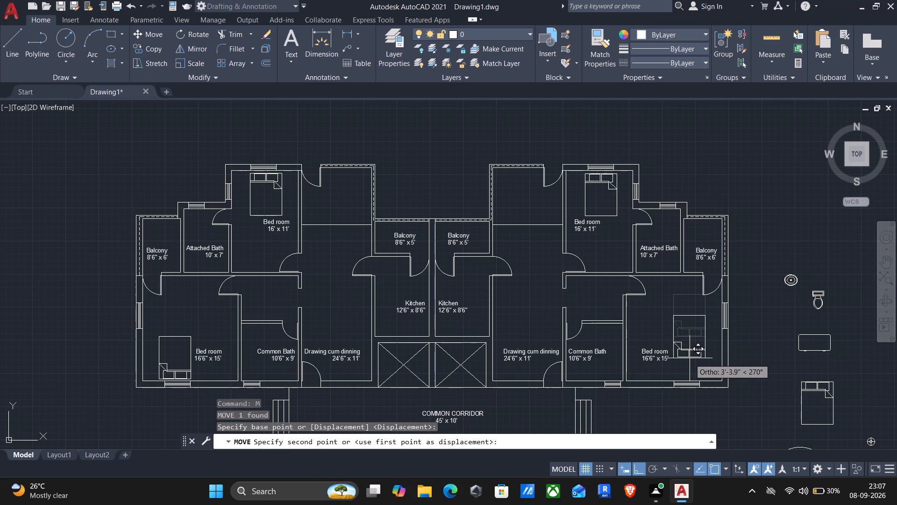
{"action": "scroll", "coordinate": [688, 380], "scroll_direction": "up", "scroll_amount": 1}
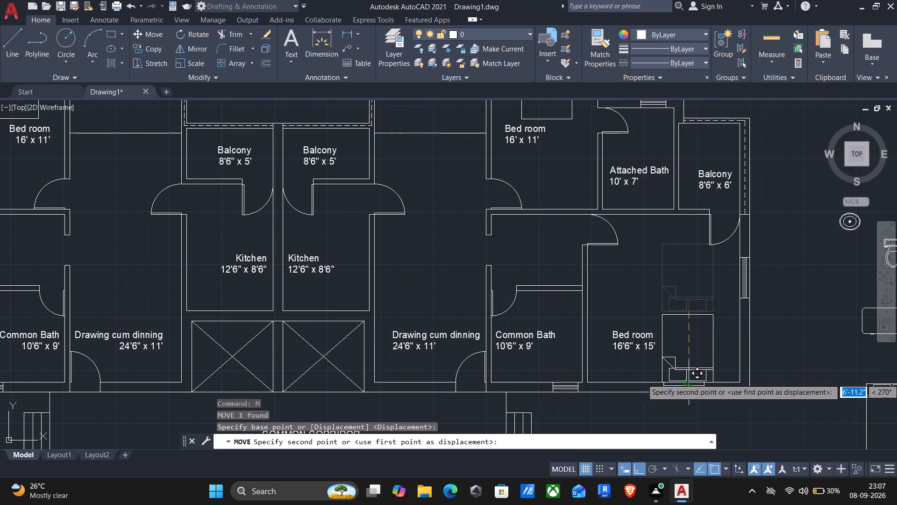
{"action": "left_click", "coordinate": [689, 376]}
Shift the bed in the southwest unit's 16' x 11' bedroom slightly west and north, roughly in line with the south window.
{"action": "scroll", "coordinate": [687, 376], "scroll_direction": "down", "scroll_amount": 1}
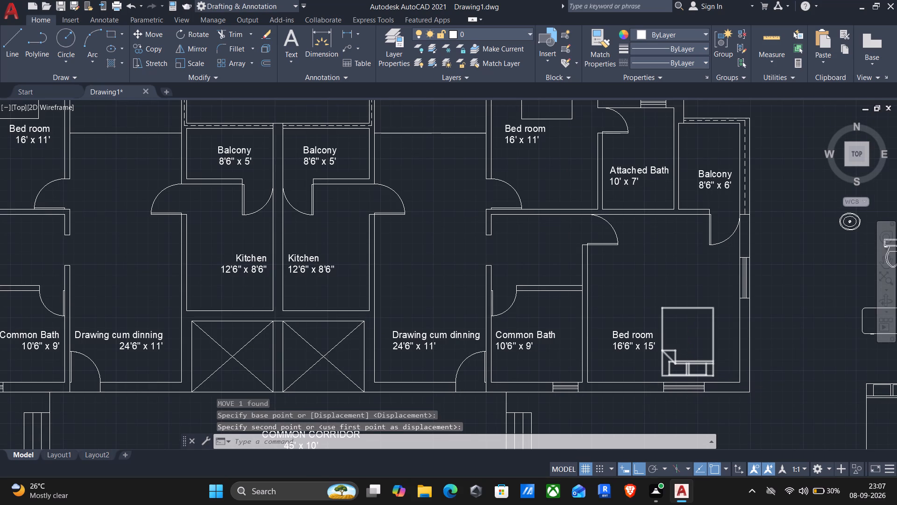
{"action": "middle_click_drag", "start_coordinate": [675, 386], "coordinate": [708, 335]}
{"action": "scroll", "coordinate": [702, 332], "scroll_direction": "down", "scroll_amount": 1}
{"action": "middle_click_drag", "start_coordinate": [605, 322], "coordinate": [619, 244]}
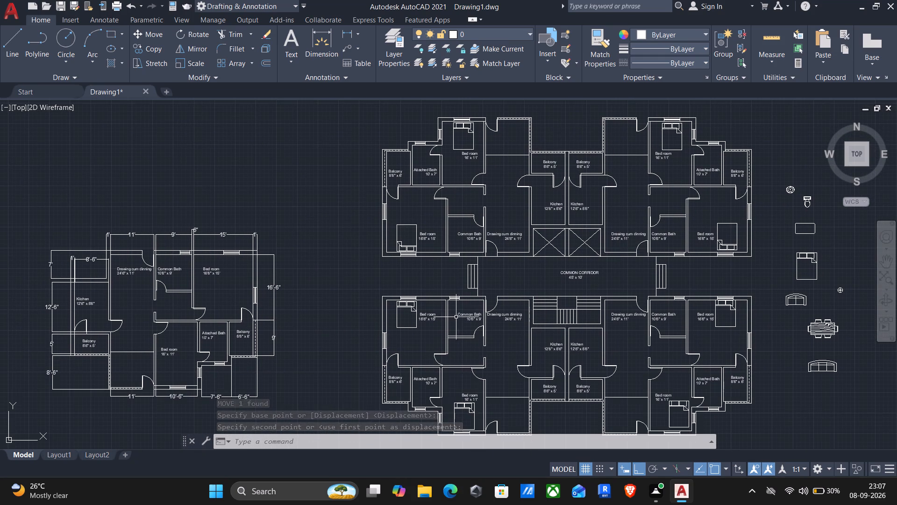
{"action": "middle_click_drag", "start_coordinate": [456, 319], "coordinate": [483, 245]}
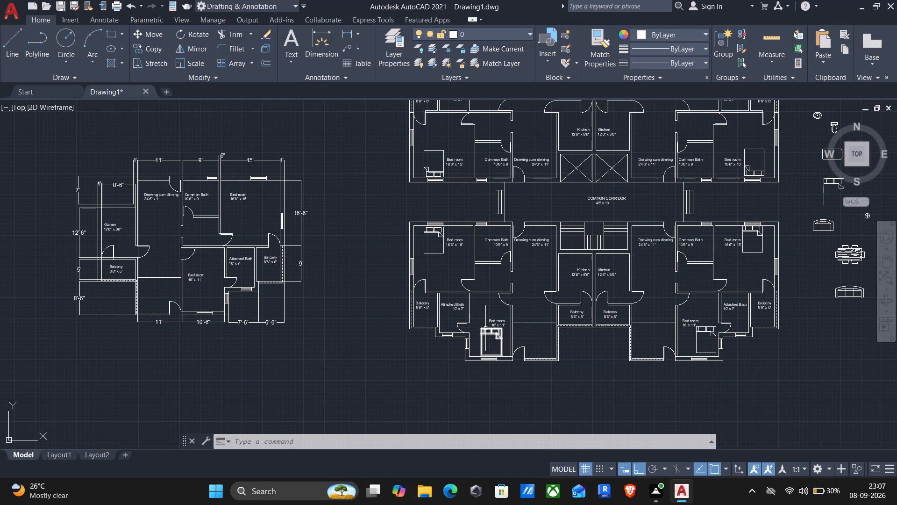
{"action": "key", "text": "Return"}
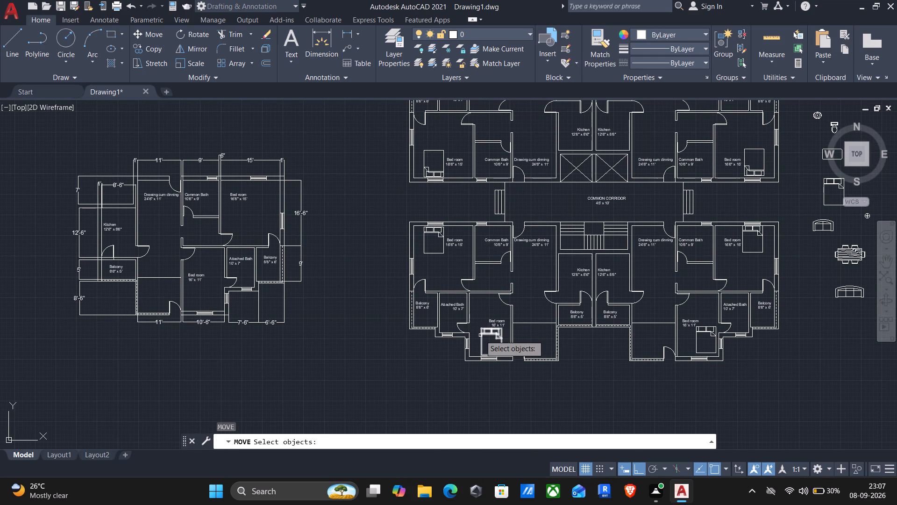
{"action": "left_click", "coordinate": [480, 335]}
{"action": "key", "text": "Return"}
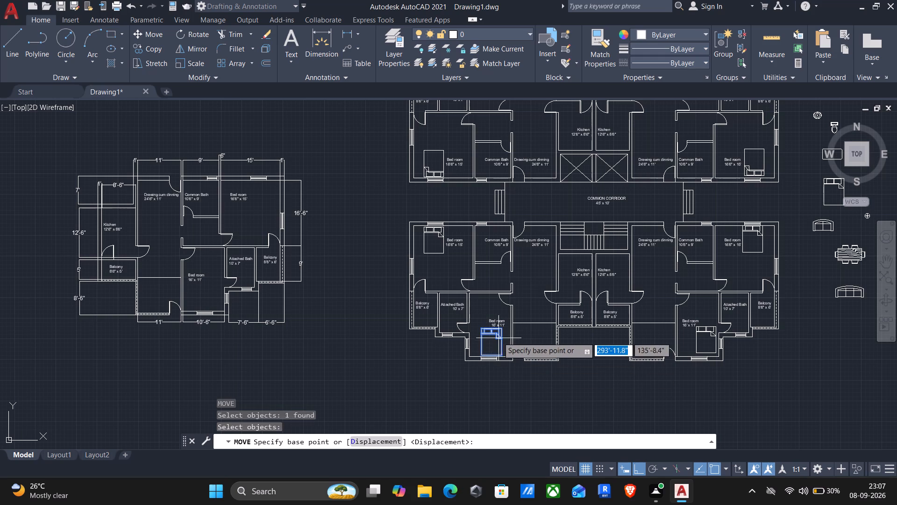
{"action": "scroll", "coordinate": [485, 330], "scroll_direction": "up", "scroll_amount": 1}
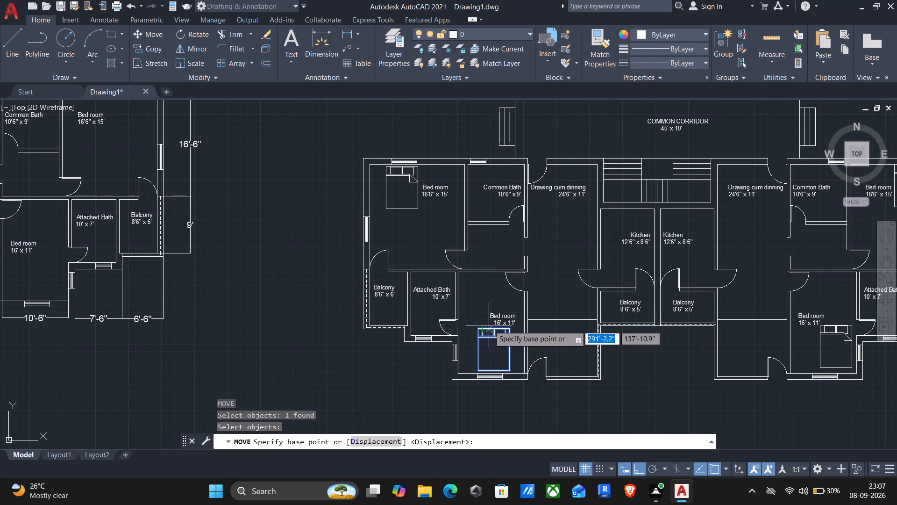
{"action": "left_click", "coordinate": [492, 325]}
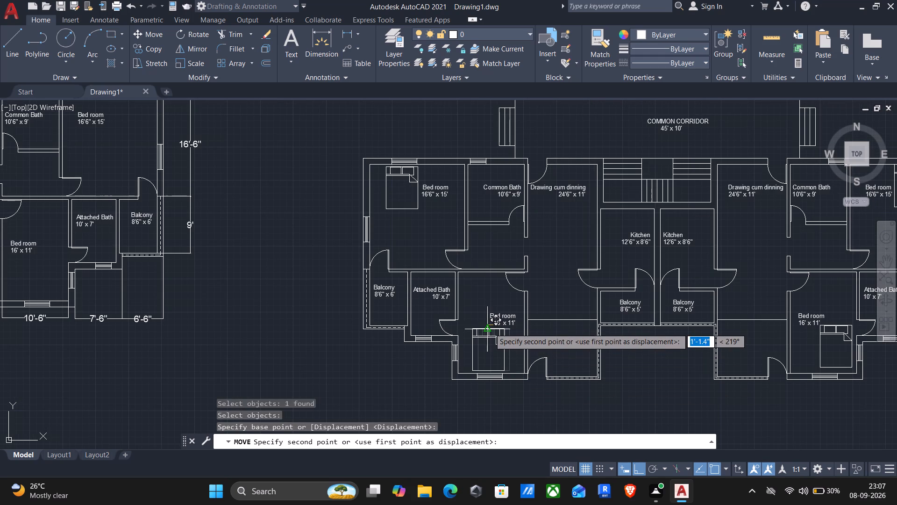
{"action": "left_click", "coordinate": [490, 328]}
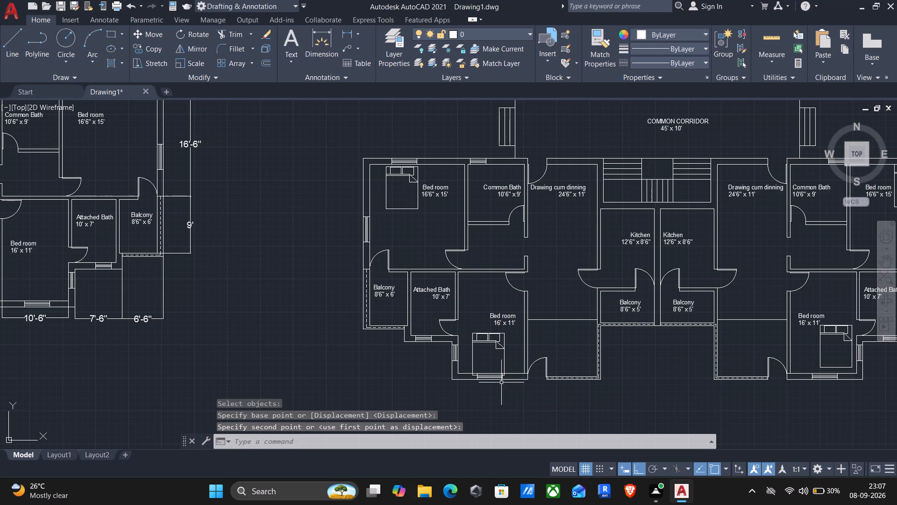
{"action": "key", "text": "Return"}
{"action": "left_click", "coordinate": [490, 338]}
{"action": "key", "text": "Return"}
{"action": "left_click", "coordinate": [488, 332]}
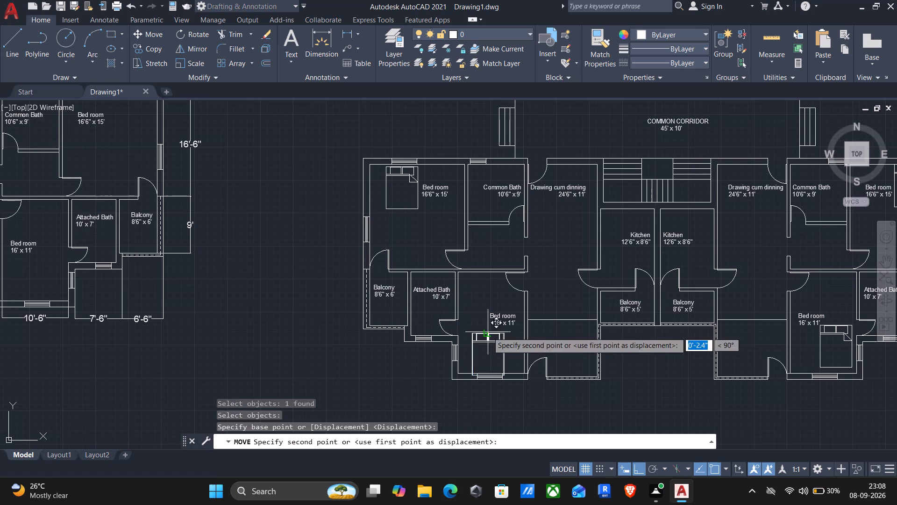
{"action": "left_click", "coordinate": [487, 325]}
Rotate the bed in the southwest unit's 16' x 11' bedroom 180° about its headboard midpoint so the pillows face south.
{"action": "left_click", "coordinate": [488, 330]}
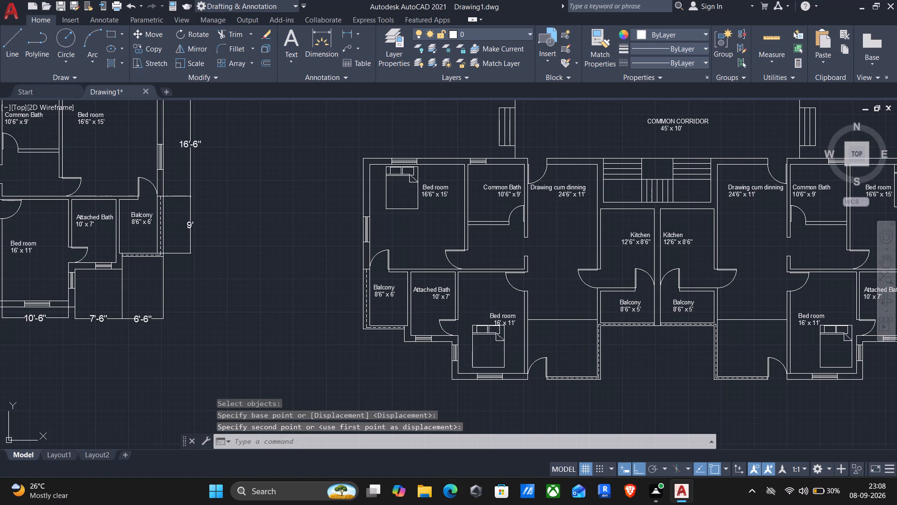
{"action": "key", "text": "r"}
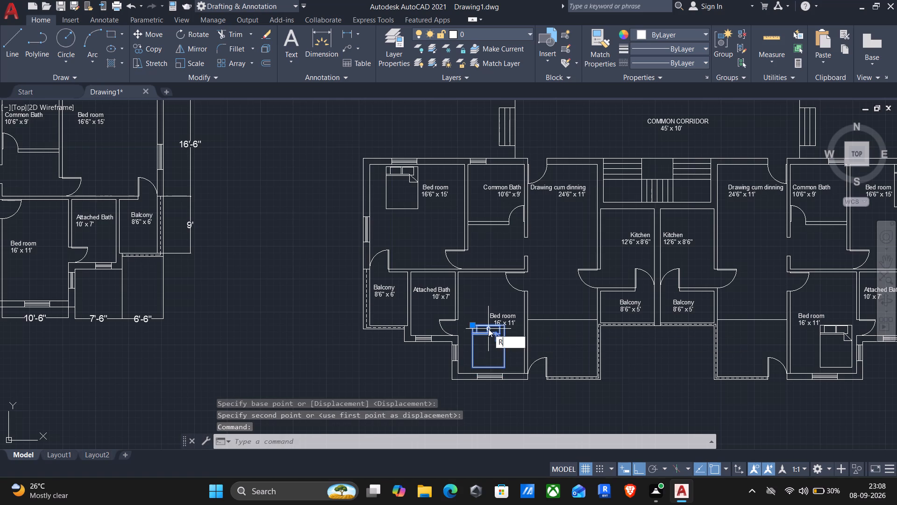
{"action": "key", "text": "o"}
{"action": "key", "text": "Return"}
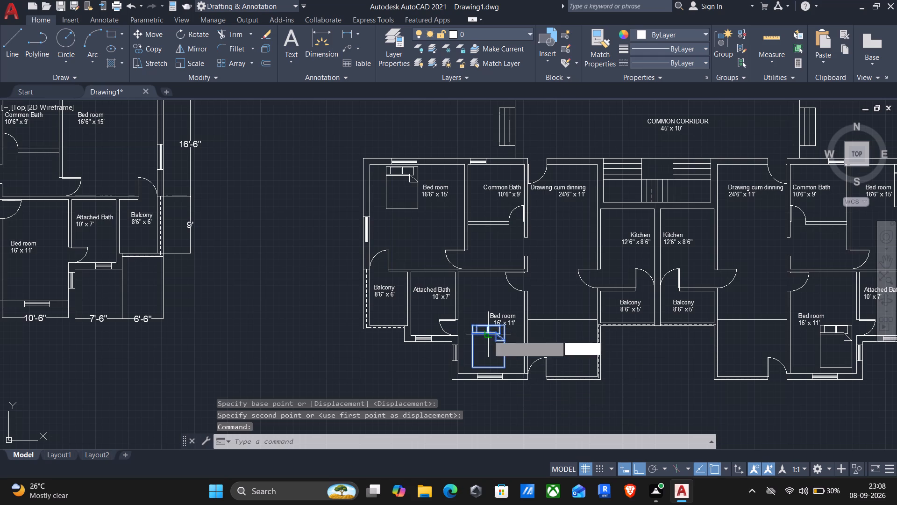
{"action": "left_click", "coordinate": [490, 322]}
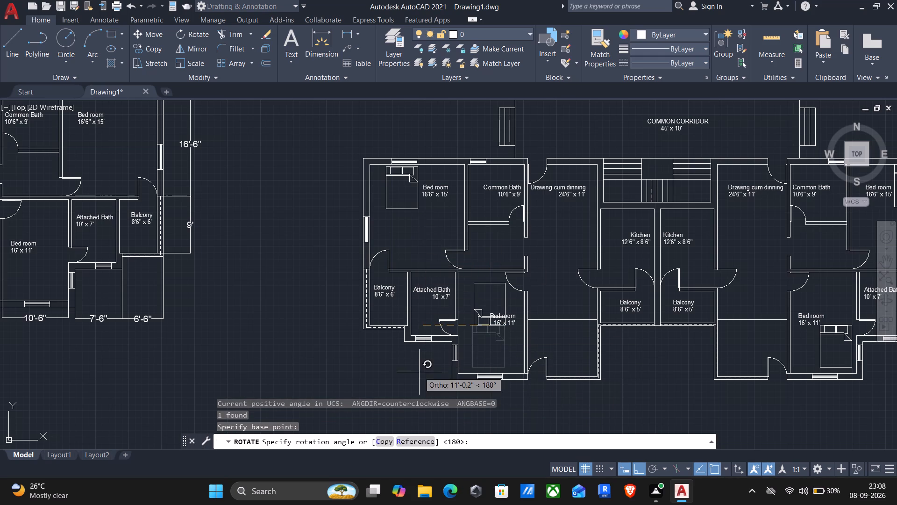
{"action": "left_click", "coordinate": [341, 367]}
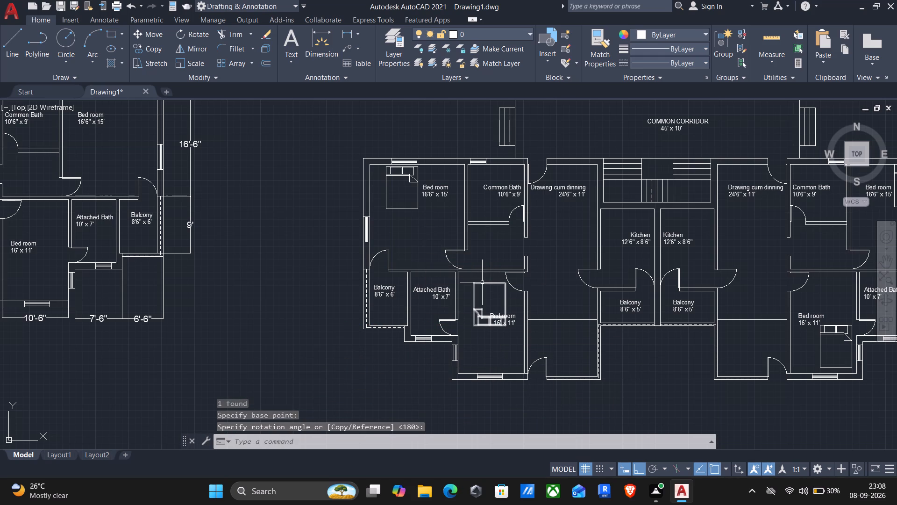
Move the rotated bed in the southwest unit's 16' x 11' bedroom about 7'-4" straight south, with its headboard near the south window wall.
{"action": "left_click", "coordinate": [482, 283]}
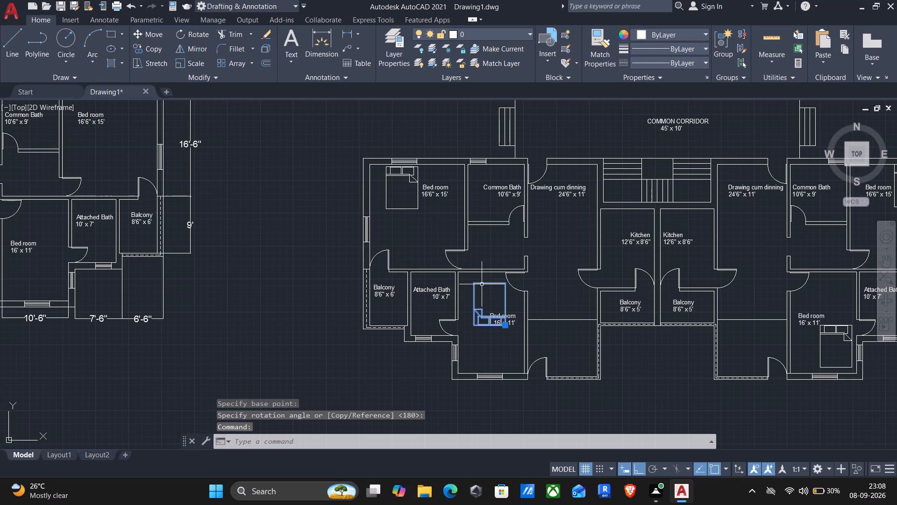
{"action": "key", "text": "m"}
{"action": "key", "text": "Return"}
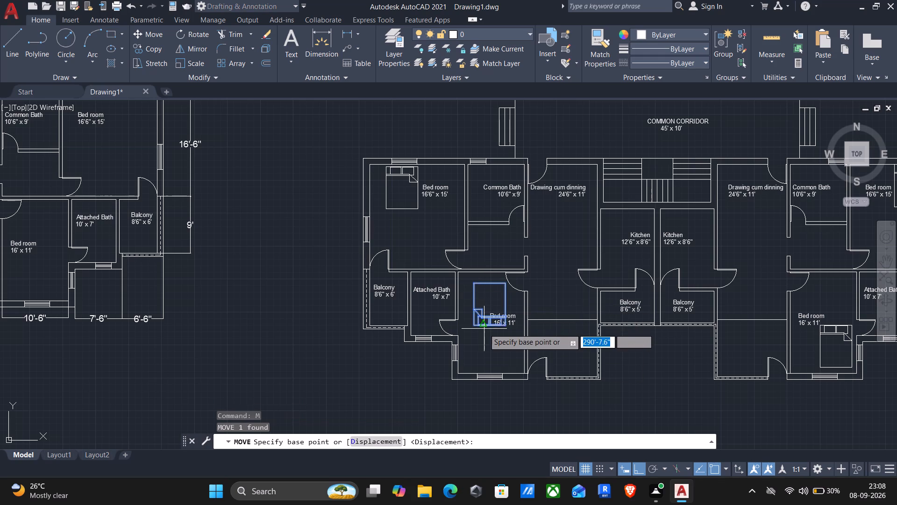
{"action": "scroll", "coordinate": [489, 334], "scroll_direction": "up", "scroll_amount": 3}
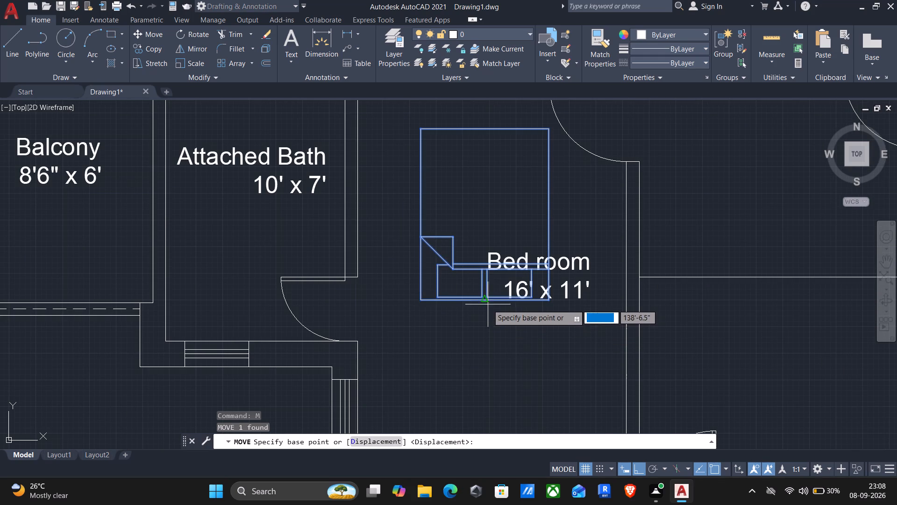
{"action": "left_click", "coordinate": [486, 301]}
{"action": "scroll", "coordinate": [487, 355], "scroll_direction": "down", "scroll_amount": 2}
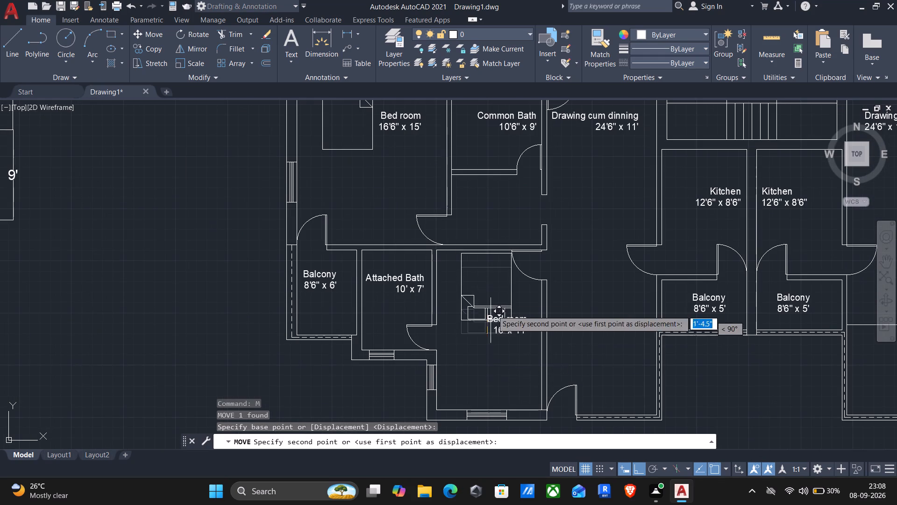
{"action": "middle_click_drag", "start_coordinate": [498, 349], "coordinate": [495, 293]}
{"action": "scroll", "coordinate": [478, 344], "scroll_direction": "up", "scroll_amount": 2}
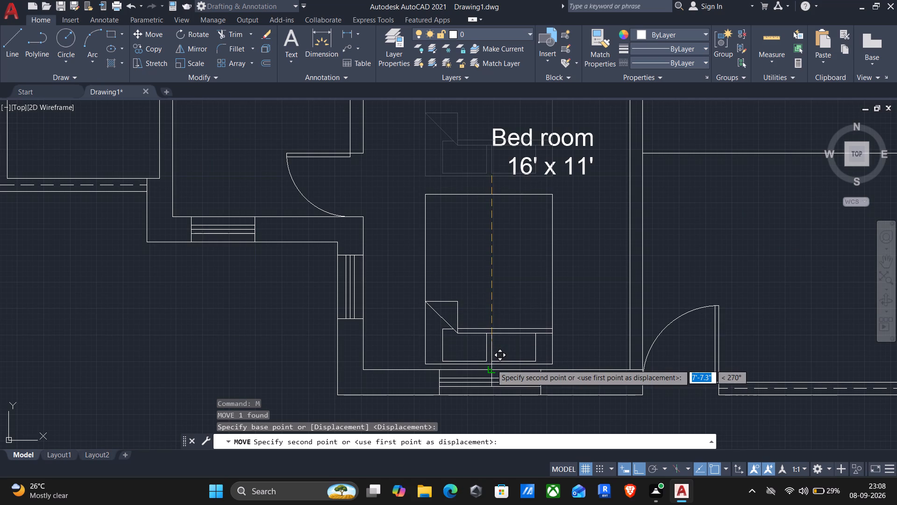
{"action": "scroll", "coordinate": [490, 361], "scroll_direction": "up", "scroll_amount": 2}
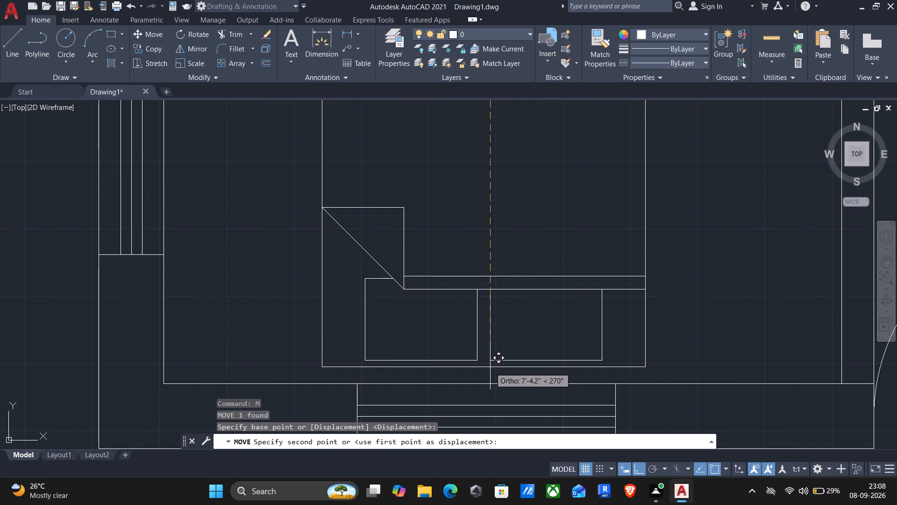
{"action": "left_click", "coordinate": [492, 369]}
Rotate the bed in the southeast unit's 16' x 11' bedroom 180° about its headboard midpoint so the pillows face south.
{"action": "scroll", "coordinate": [492, 369], "scroll_direction": "down", "scroll_amount": 2}
{"action": "scroll", "coordinate": [527, 317], "scroll_direction": "down", "scroll_amount": 1}
{"action": "middle_click_drag", "start_coordinate": [527, 317], "coordinate": [491, 317]}
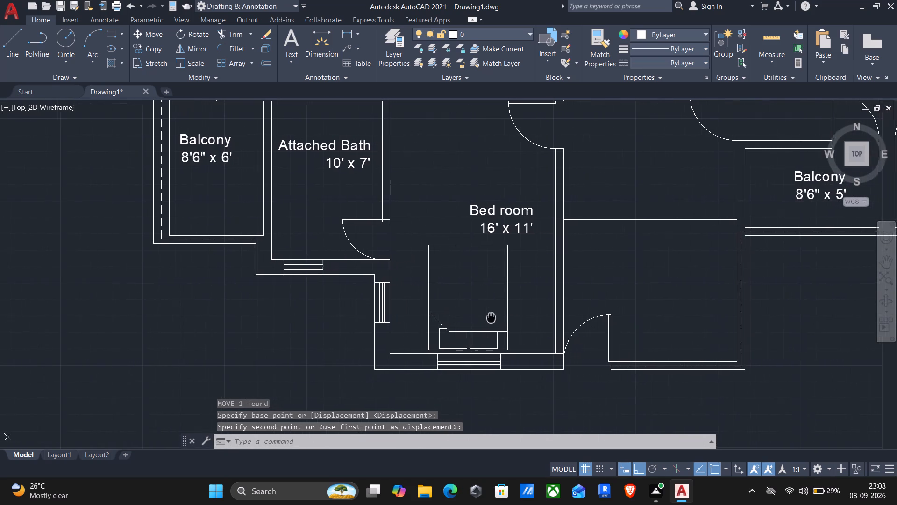
{"action": "middle_click_drag", "start_coordinate": [491, 317], "coordinate": [485, 317]}
{"action": "scroll", "coordinate": [484, 317], "scroll_direction": "down", "scroll_amount": 1}
{"action": "middle_click_drag", "start_coordinate": [504, 307], "coordinate": [470, 308]}
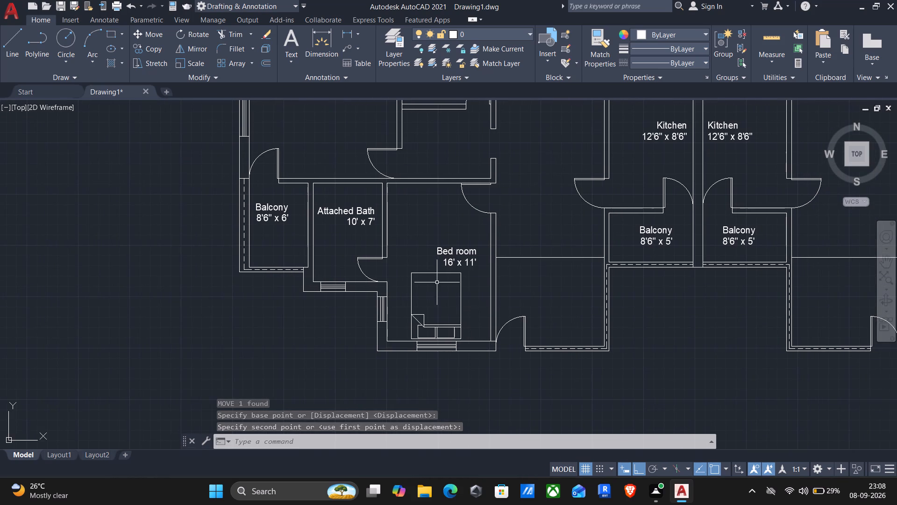
{"action": "scroll", "coordinate": [436, 279], "scroll_direction": "down", "scroll_amount": 2}
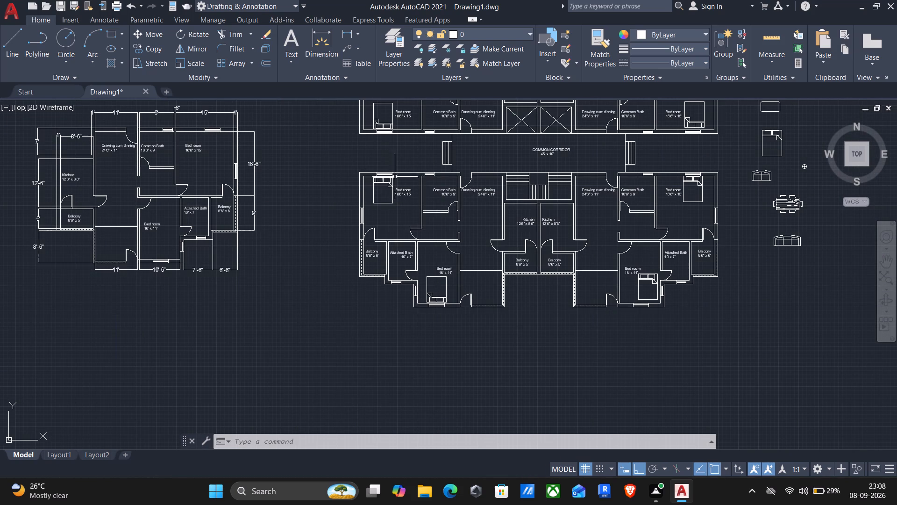
{"action": "middle_click_drag", "start_coordinate": [629, 177], "coordinate": [531, 183]}
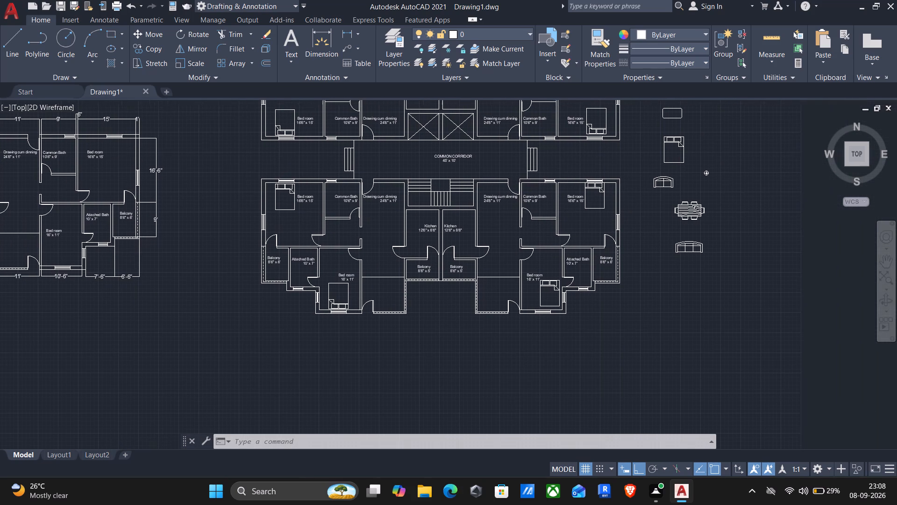
{"action": "middle_click_drag", "start_coordinate": [531, 183], "coordinate": [527, 182]}
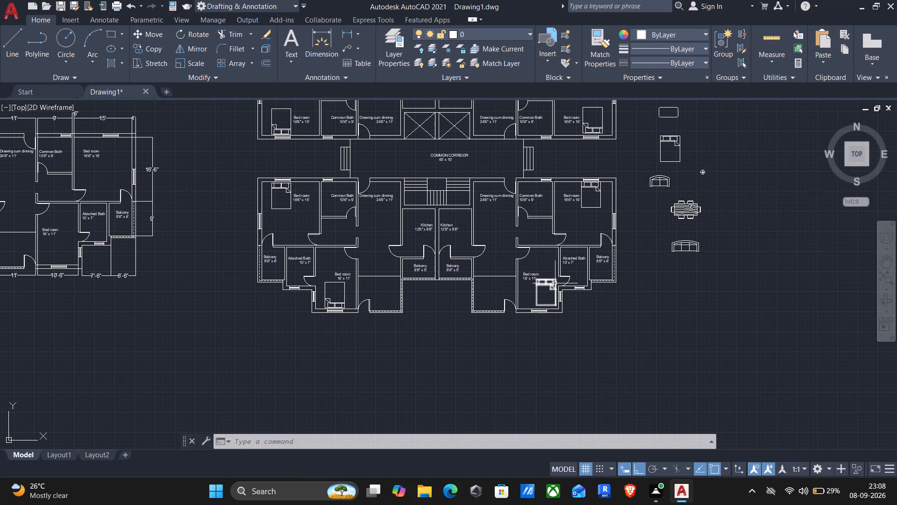
{"action": "left_click", "coordinate": [551, 281]}
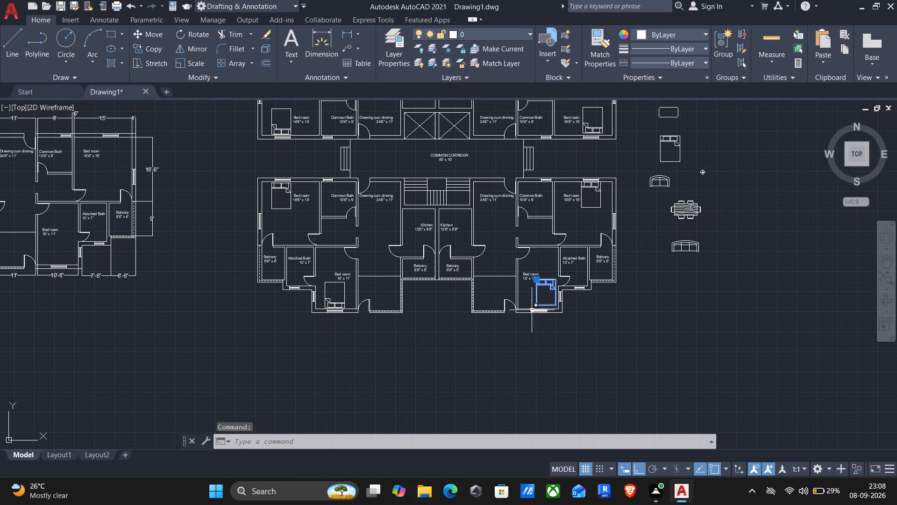
{"action": "middle_click_drag", "start_coordinate": [558, 285], "coordinate": [543, 268]}
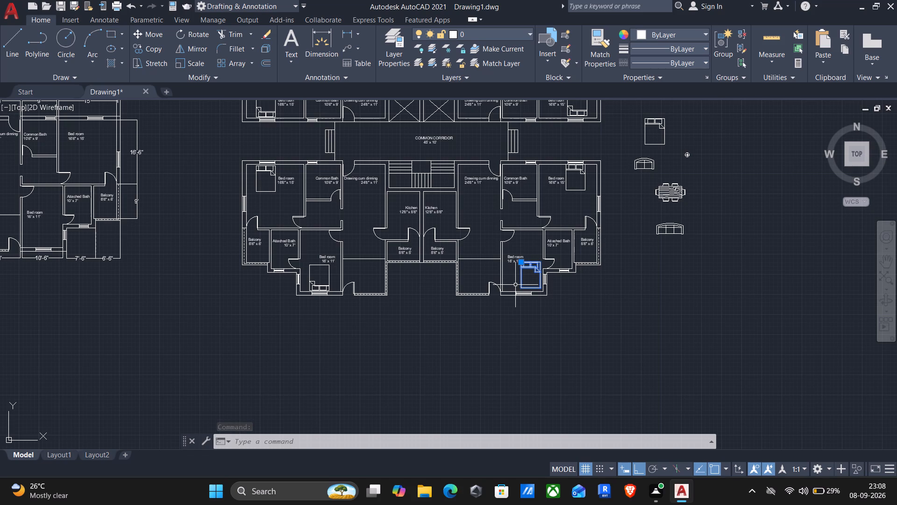
{"action": "key", "text": "r"}
{"action": "key", "text": "o"}
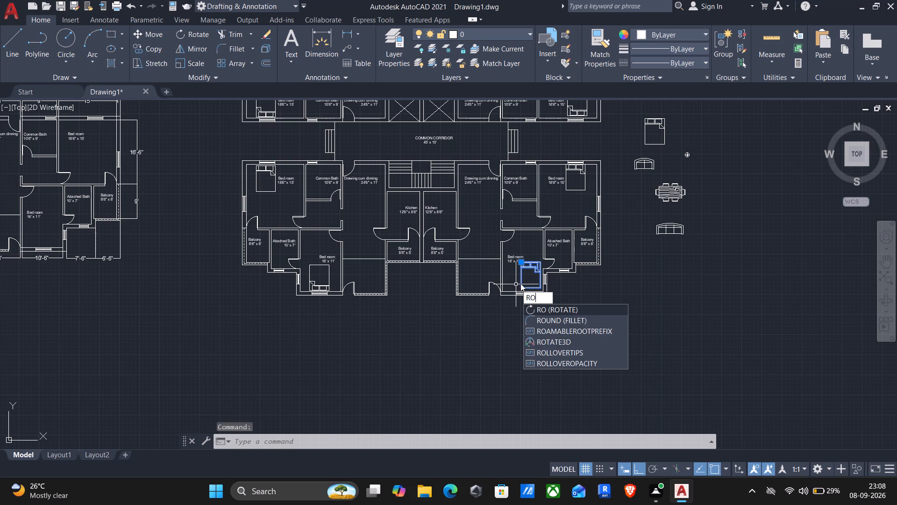
{"action": "key", "text": "Return"}
{"action": "scroll", "coordinate": [547, 250], "scroll_direction": "up", "scroll_amount": 1}
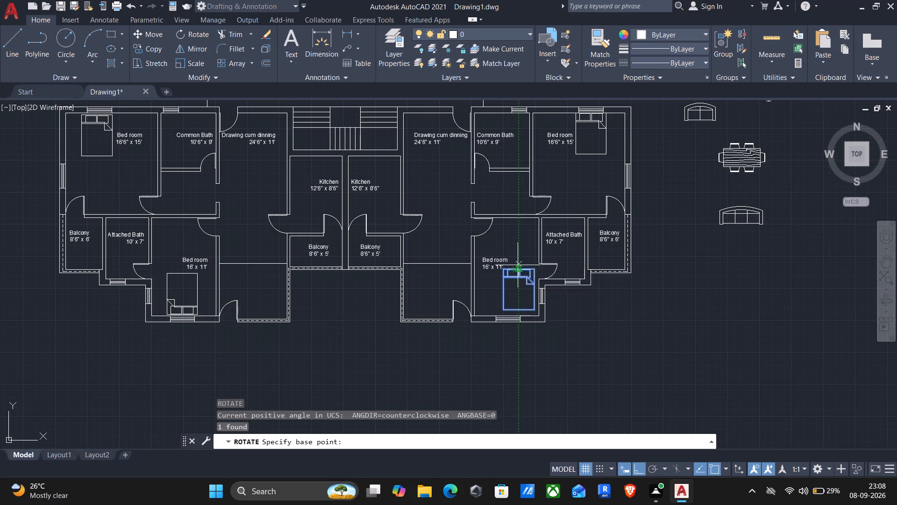
{"action": "left_click", "coordinate": [518, 269]}
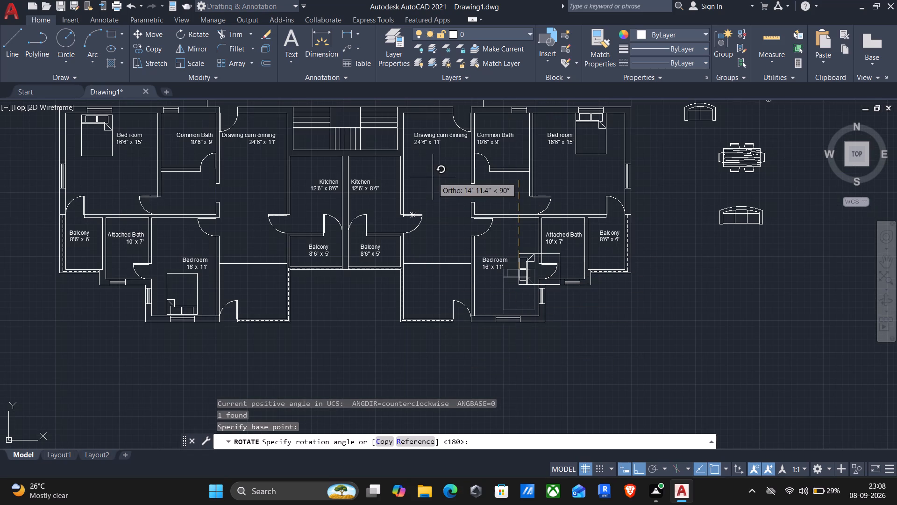
{"action": "left_click", "coordinate": [239, 246]}
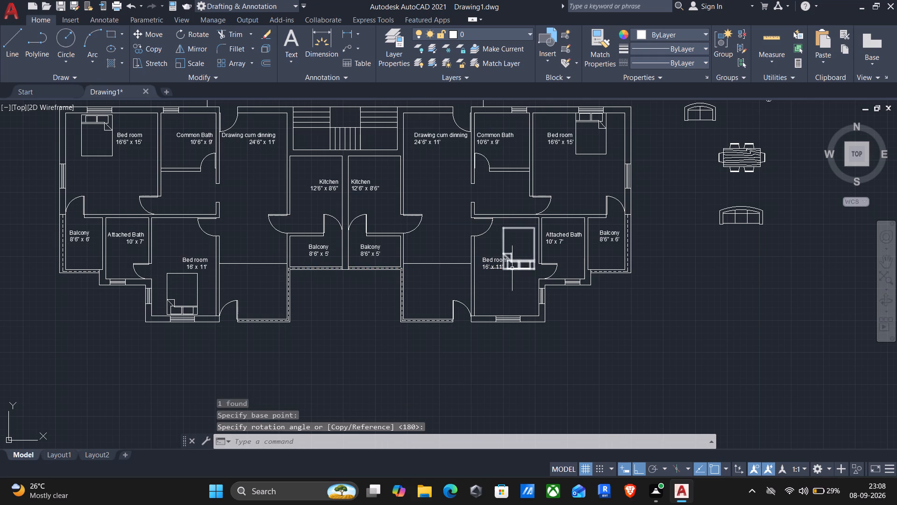
Move the rotated bed in the southeast unit's 16' x 11' bedroom about 7'-4" south and slightly west, with its headboard near the window wall.
{"action": "left_click", "coordinate": [510, 268]}
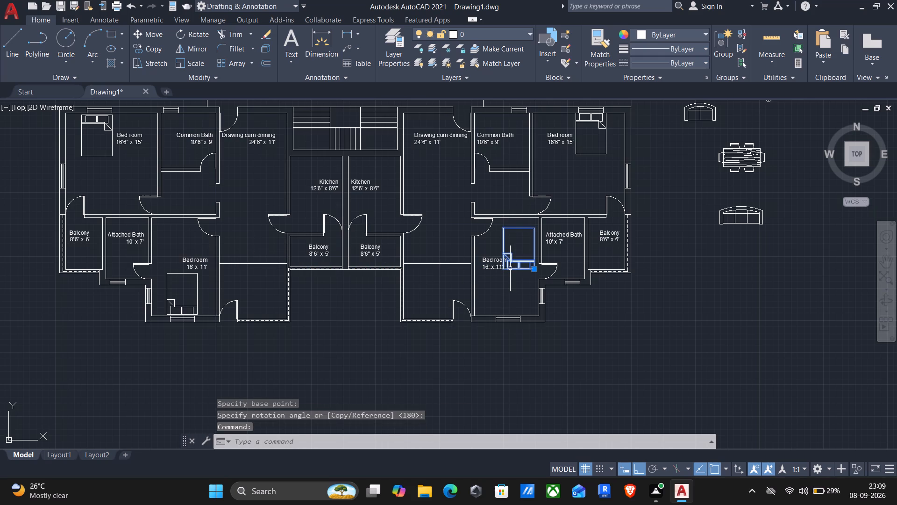
{"action": "key", "text": "m"}
{"action": "key", "text": "Return"}
{"action": "left_click", "coordinate": [520, 272]}
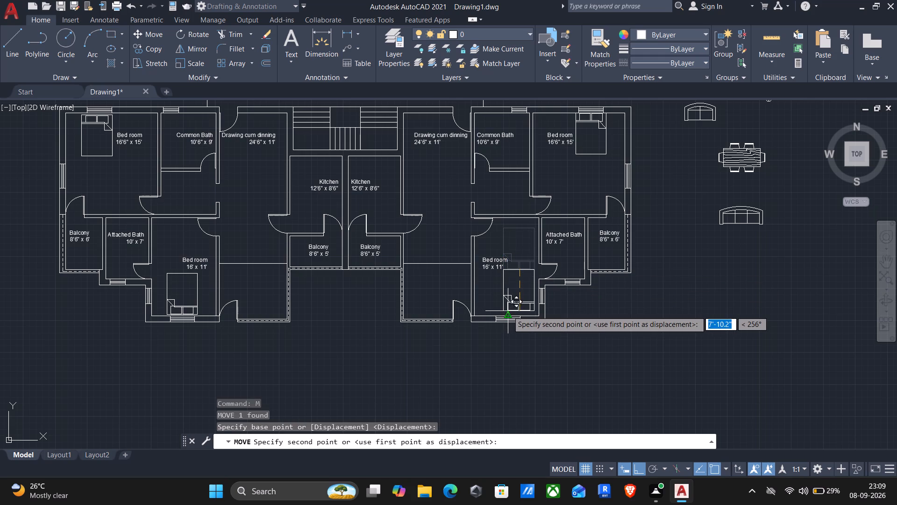
{"action": "scroll", "coordinate": [508, 308], "scroll_direction": "up", "scroll_amount": 3}
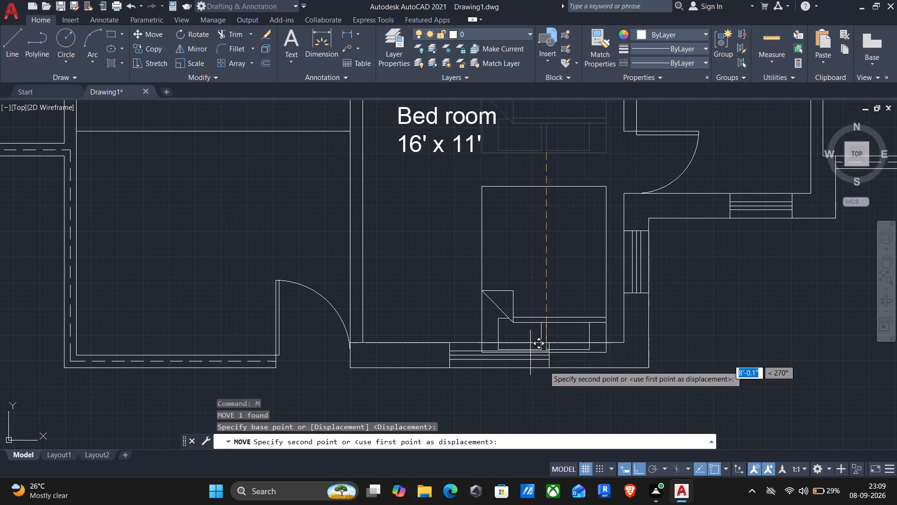
{"action": "left_click", "coordinate": [641, 468]}
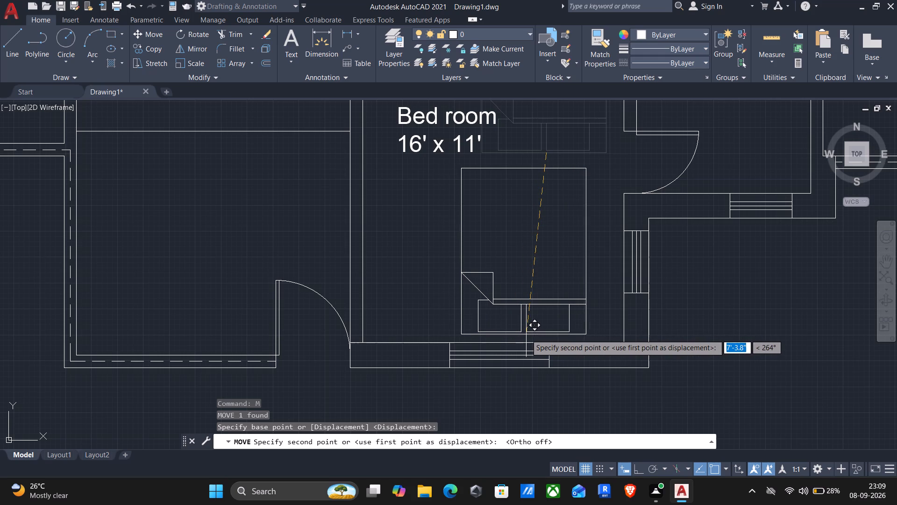
{"action": "left_click", "coordinate": [522, 334]}
Copy the small round lamp block by its centre from the loose furniture to the southeast unit's 16' x 11' bedroom, east of the pillows.
{"action": "scroll", "coordinate": [529, 319], "scroll_direction": "down", "scroll_amount": 2}
{"action": "scroll", "coordinate": [538, 275], "scroll_direction": "down", "scroll_amount": 2}
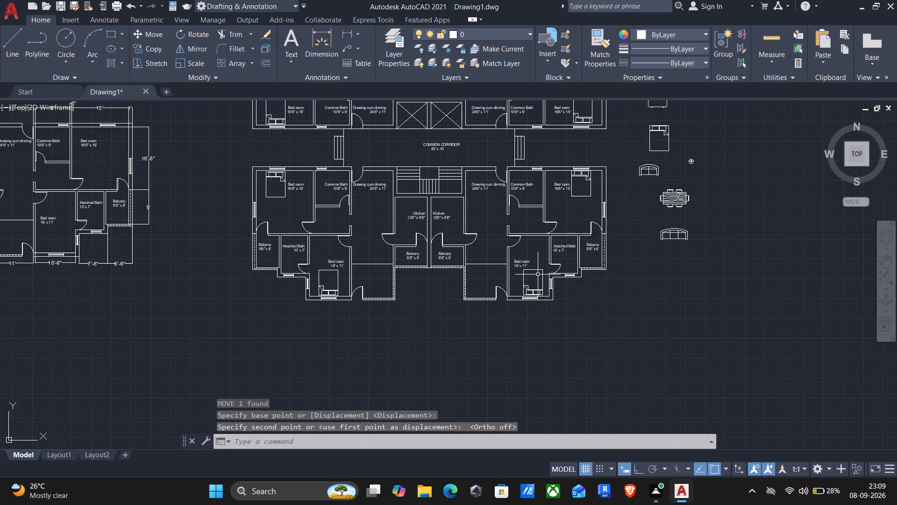
{"action": "middle_click_drag", "start_coordinate": [537, 274], "coordinate": [490, 290]}
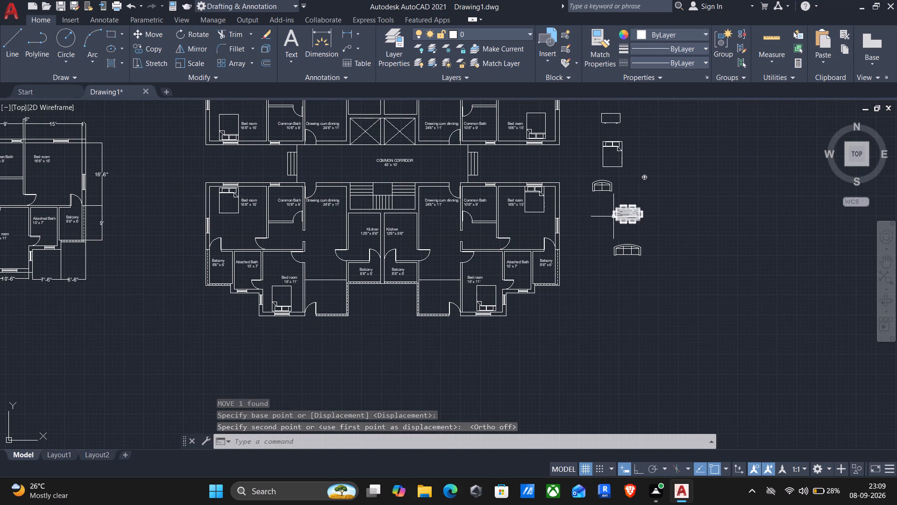
{"action": "left_click", "coordinate": [635, 164]}
{"action": "left_click", "coordinate": [656, 195]}
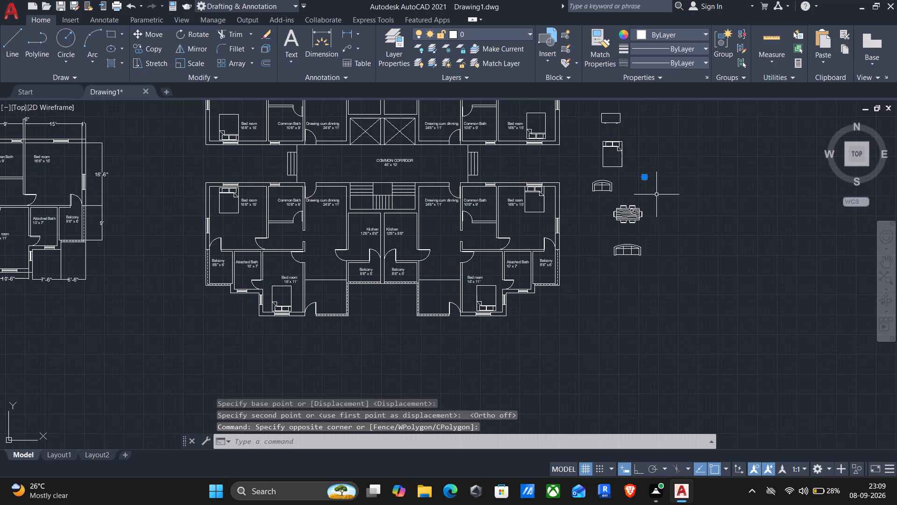
{"action": "type", "text": "CP"}
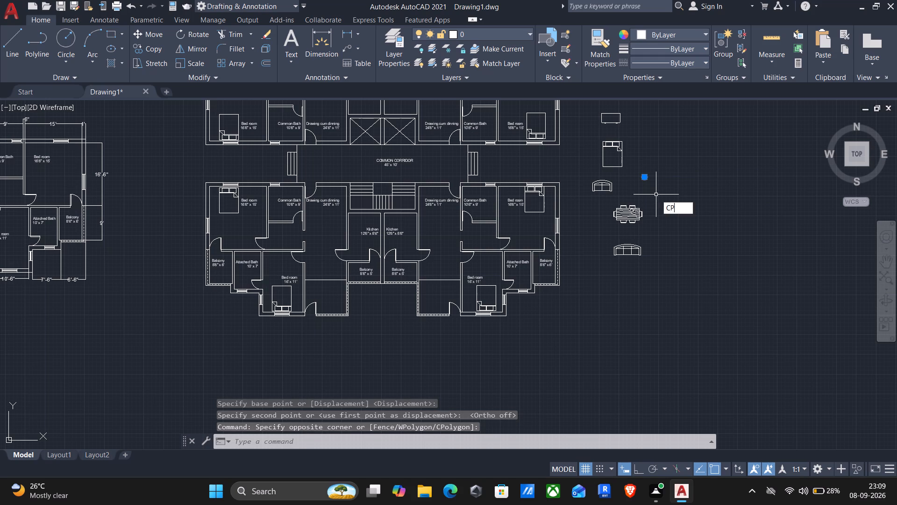
{"action": "key", "text": "Return"}
{"action": "scroll", "coordinate": [656, 195], "scroll_direction": "up", "scroll_amount": 1}
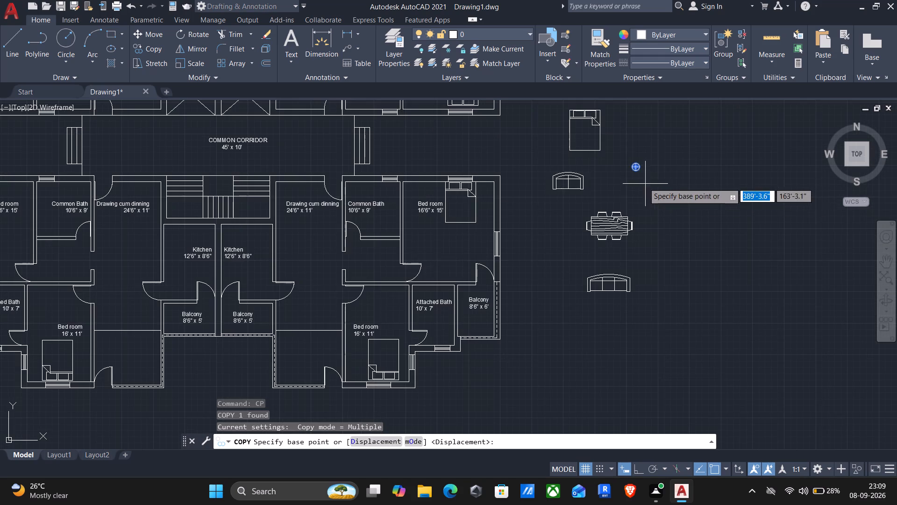
{"action": "scroll", "coordinate": [642, 181], "scroll_direction": "up", "scroll_amount": 3}
{"action": "left_click", "coordinate": [606, 126]}
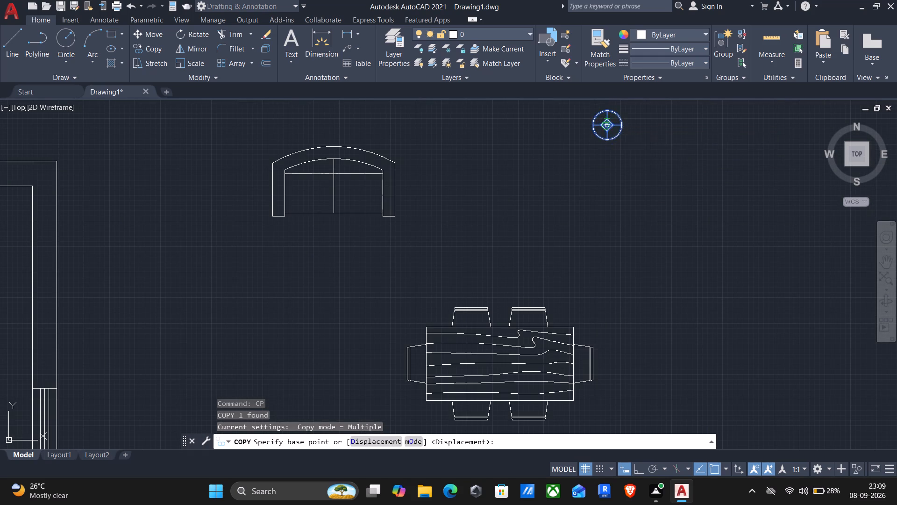
{"action": "scroll", "coordinate": [521, 218], "scroll_direction": "down", "scroll_amount": 2}
{"action": "middle_click_drag", "start_coordinate": [409, 330], "coordinate": [414, 323]}
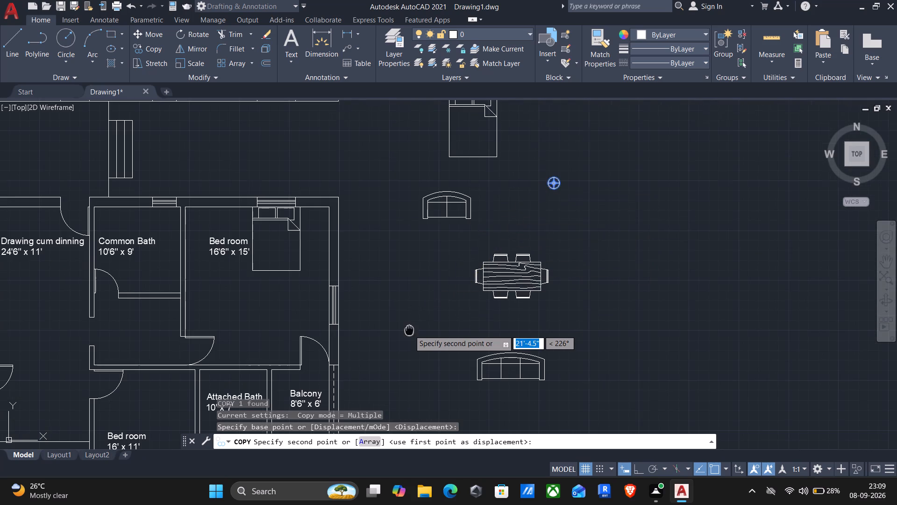
{"action": "middle_click_drag", "start_coordinate": [414, 323], "coordinate": [494, 146]}
{"action": "middle_click_drag", "start_coordinate": [354, 267], "coordinate": [420, 191]}
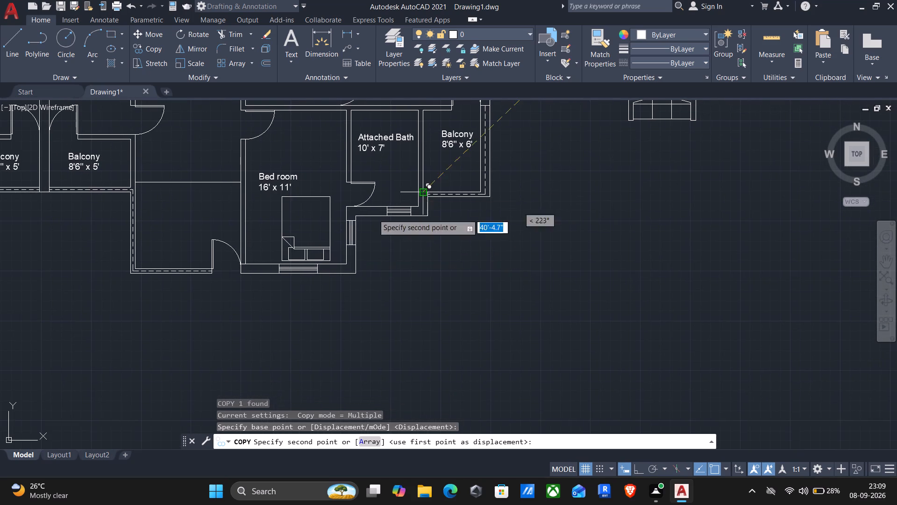
{"action": "scroll", "coordinate": [337, 248], "scroll_direction": "up", "scroll_amount": 5}
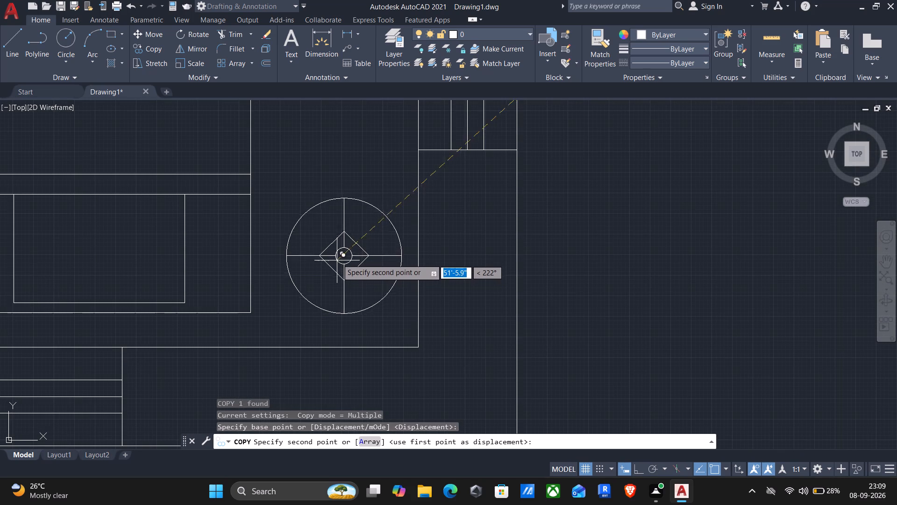
{"action": "left_click", "coordinate": [334, 251]}
Place another lamp copy in the southeast unit's 16'6" x 15' bedroom, between the bed's pillows and the east wall.
{"action": "scroll", "coordinate": [333, 245], "scroll_direction": "down", "scroll_amount": 3}
{"action": "scroll", "coordinate": [304, 213], "scroll_direction": "down", "scroll_amount": 1}
{"action": "middle_click_drag", "start_coordinate": [304, 213], "coordinate": [649, 265]}
{"action": "scroll", "coordinate": [658, 262], "scroll_direction": "down", "scroll_amount": 2}
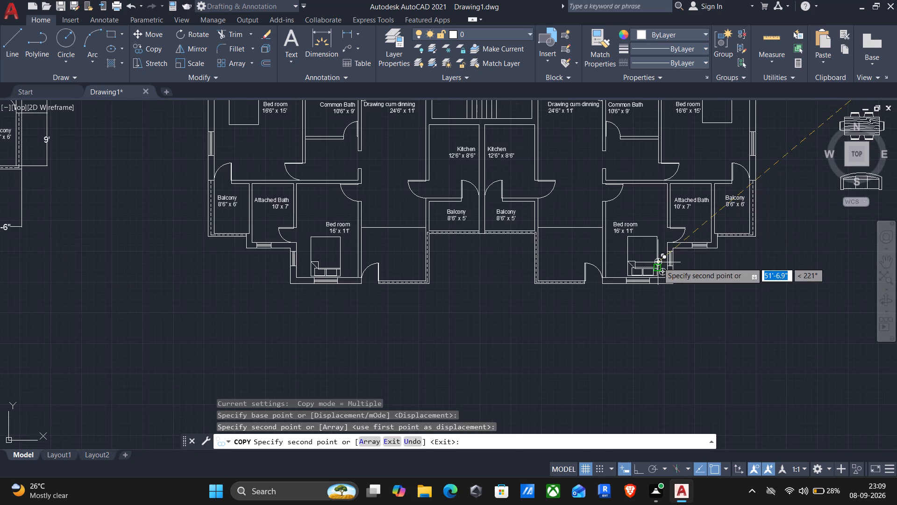
{"action": "middle_click_drag", "start_coordinate": [655, 195], "coordinate": [575, 322]}
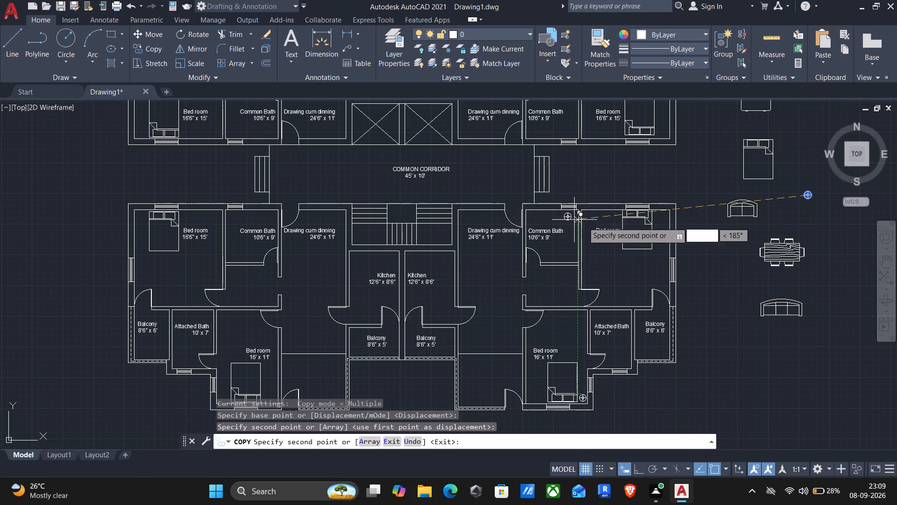
{"action": "scroll", "coordinate": [651, 227], "scroll_direction": "up", "scroll_amount": 2}
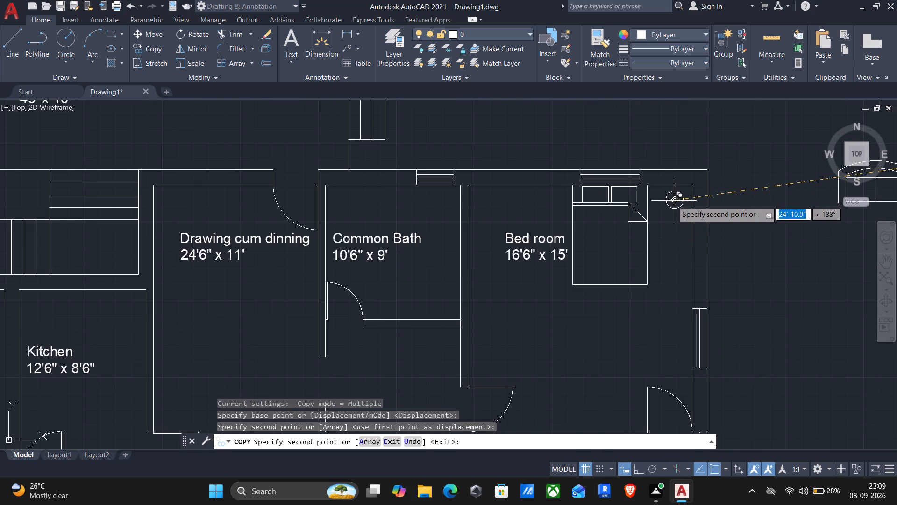
{"action": "left_click", "coordinate": [670, 202]}
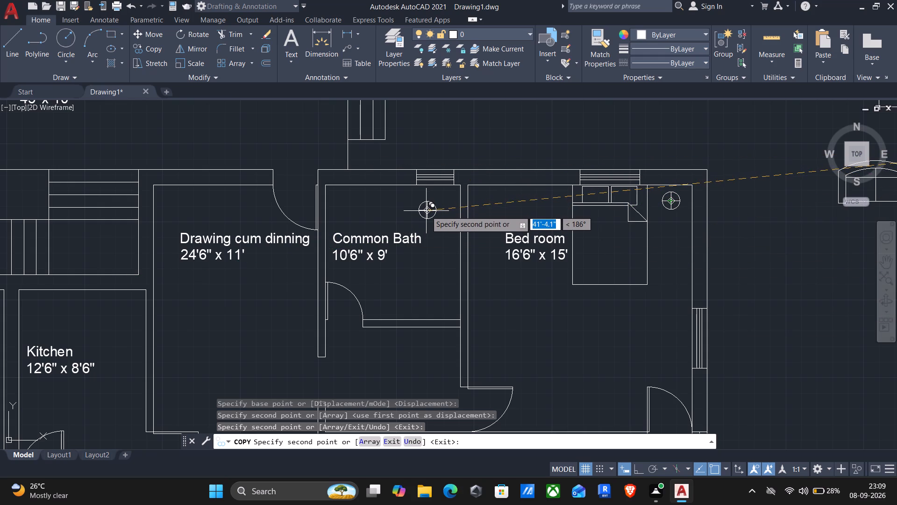
Place another lamp copy in the northeast unit's 16'6" x 15' bedroom, between the bed's pillows and the east wall.
{"action": "scroll", "coordinate": [439, 233], "scroll_direction": "down", "scroll_amount": 1}
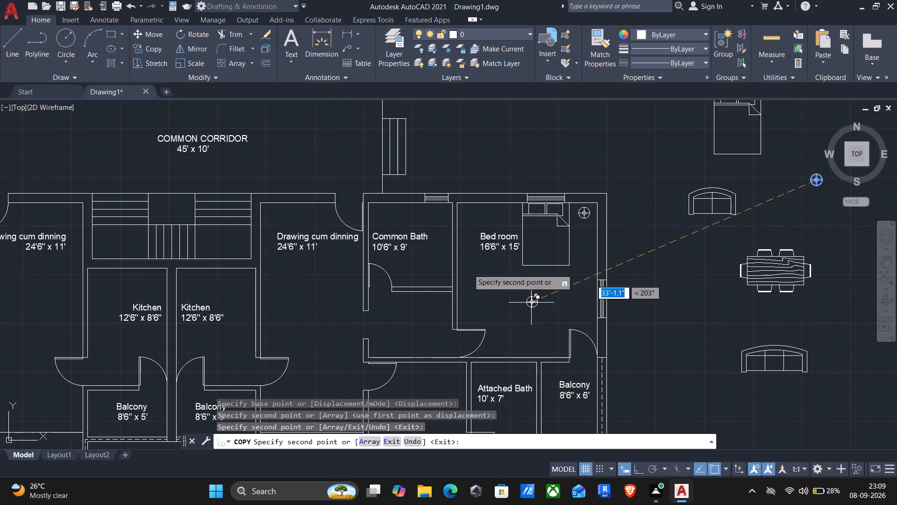
{"action": "middle_click_drag", "start_coordinate": [439, 230], "coordinate": [667, 228]}
{"action": "scroll", "coordinate": [642, 213], "scroll_direction": "down", "scroll_amount": 1}
{"action": "middle_click_drag", "start_coordinate": [649, 188], "coordinate": [555, 298]}
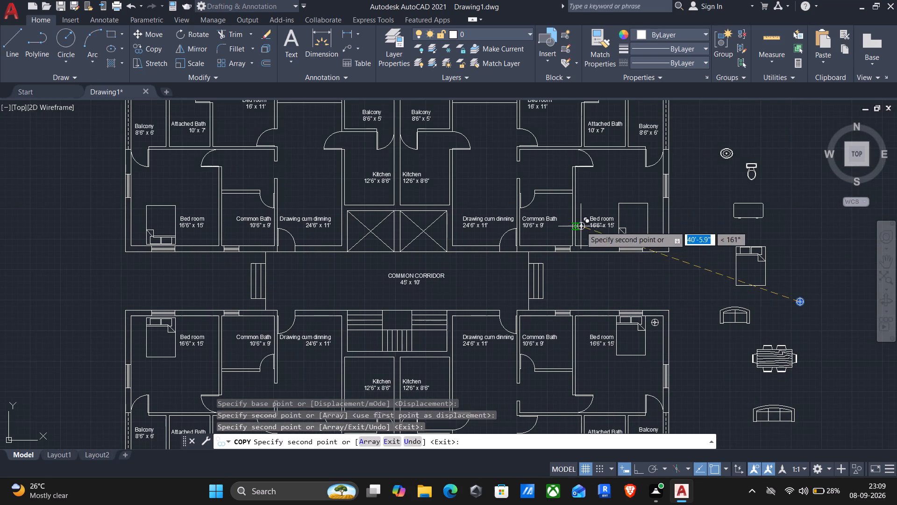
{"action": "scroll", "coordinate": [636, 241], "scroll_direction": "up", "scroll_amount": 3}
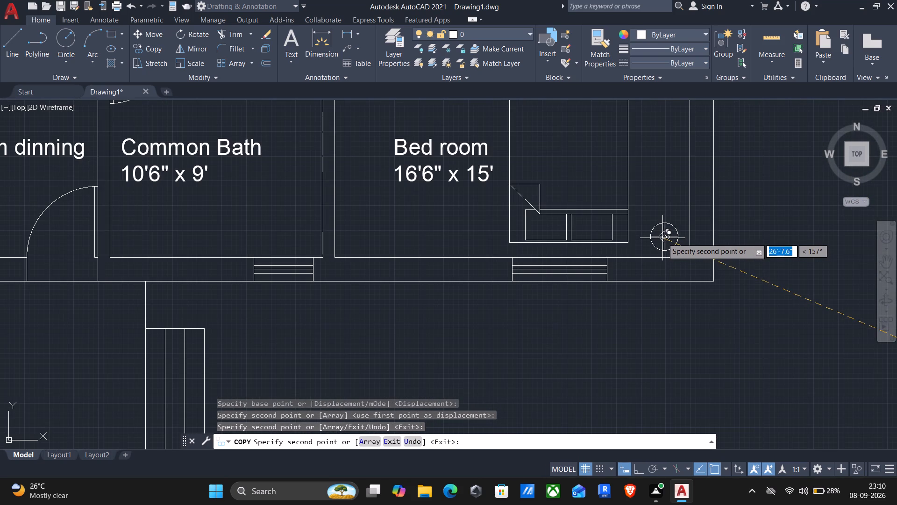
{"action": "left_click", "coordinate": [662, 227]}
Place another lamp copy in the northeast unit's 16' x 11' bedroom, just east of the bed's pillows.
{"action": "scroll", "coordinate": [686, 236], "scroll_direction": "down", "scroll_amount": 2}
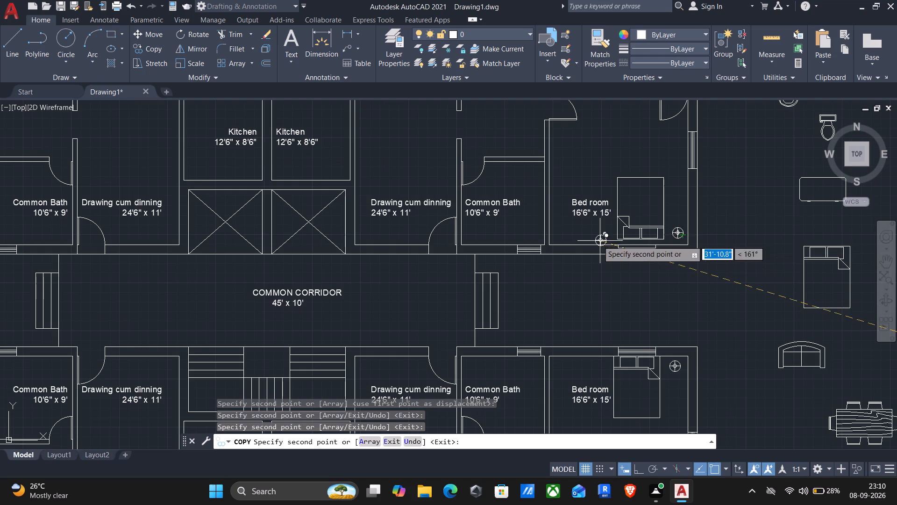
{"action": "scroll", "coordinate": [553, 222], "scroll_direction": "down", "scroll_amount": 2}
{"action": "middle_click_drag", "start_coordinate": [489, 190], "coordinate": [477, 309]}
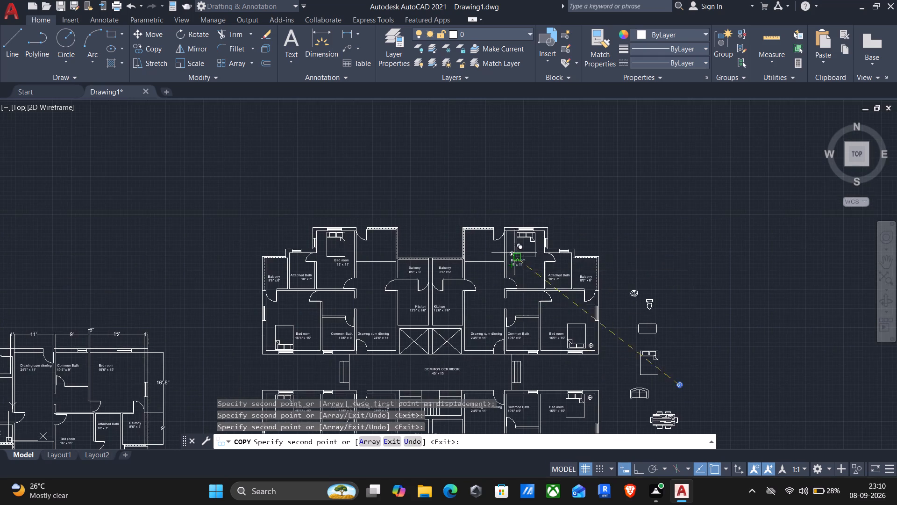
{"action": "scroll", "coordinate": [517, 246], "scroll_direction": "up", "scroll_amount": 2}
{"action": "scroll", "coordinate": [574, 226], "scroll_direction": "up", "scroll_amount": 2}
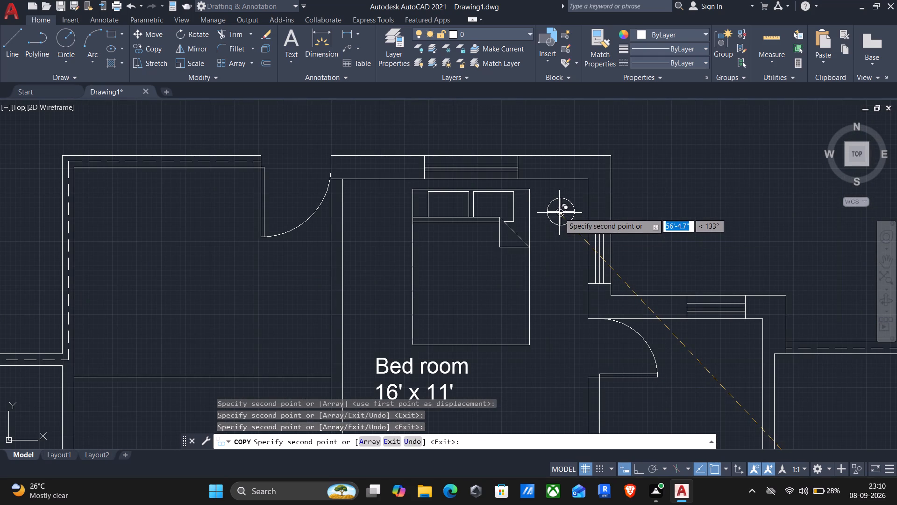
{"action": "left_click", "coordinate": [559, 213]}
Place another lamp copy in the northwest unit's 16' x 11' bedroom, between the bed's pillows and the east wall.
{"action": "scroll", "coordinate": [531, 219], "scroll_direction": "down", "scroll_amount": 2}
{"action": "middle_click_drag", "start_coordinate": [465, 234], "coordinate": [475, 230]}
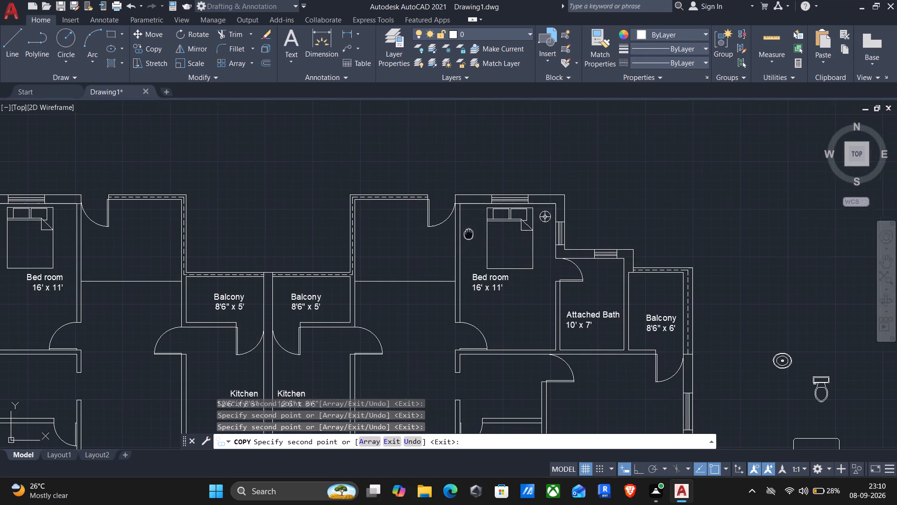
{"action": "middle_click_drag", "start_coordinate": [475, 230], "coordinate": [521, 165]}
{"action": "scroll", "coordinate": [429, 164], "scroll_direction": "down", "scroll_amount": 1}
{"action": "scroll", "coordinate": [214, 174], "scroll_direction": "up", "scroll_amount": 2}
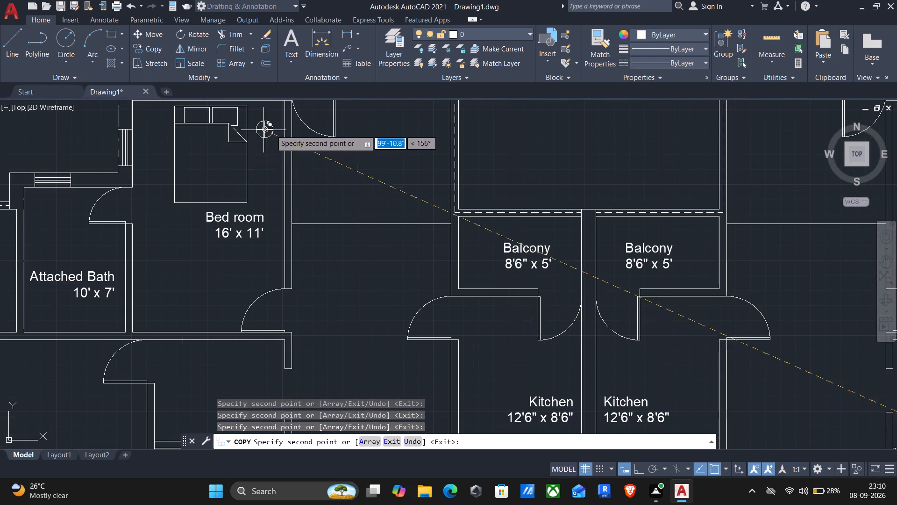
{"action": "middle_click_drag", "start_coordinate": [266, 141], "coordinate": [241, 218]}
{"action": "scroll", "coordinate": [235, 209], "scroll_direction": "up", "scroll_amount": 2}
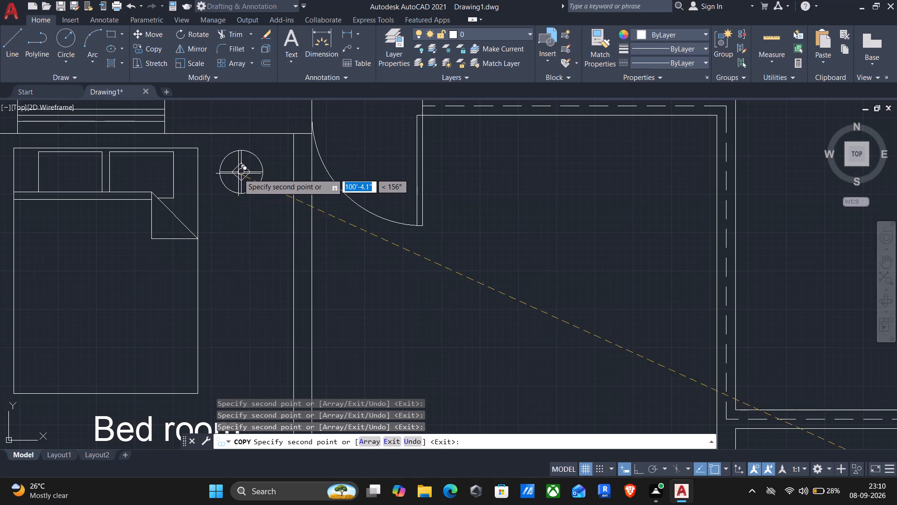
{"action": "left_click", "coordinate": [245, 179]}
Place another lamp copy in the northwest unit's 16'6" x 15' bedroom, between the bed's pillows and the west wall.
{"action": "scroll", "coordinate": [247, 190], "scroll_direction": "down", "scroll_amount": 2}
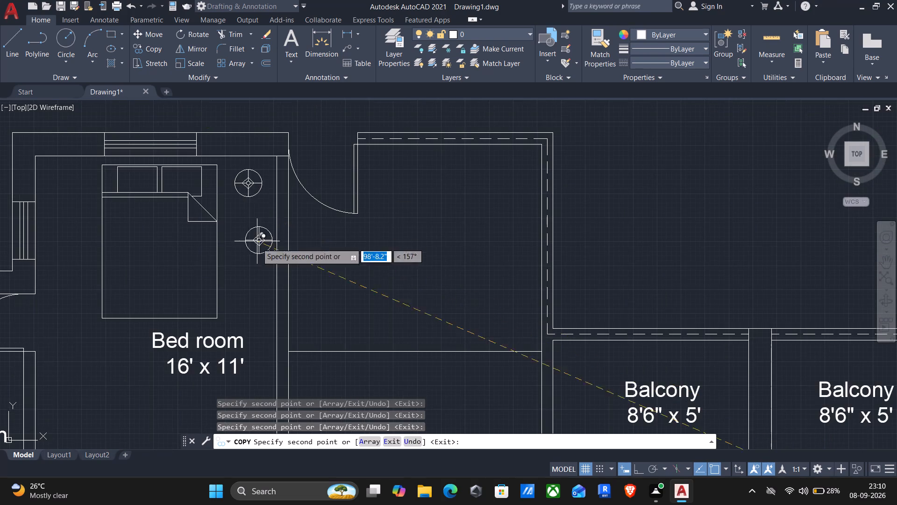
{"action": "middle_click_drag", "start_coordinate": [257, 243], "coordinate": [272, 199]}
{"action": "scroll", "coordinate": [274, 197], "scroll_direction": "down", "scroll_amount": 2}
{"action": "middle_click_drag", "start_coordinate": [315, 269], "coordinate": [324, 200]}
{"action": "scroll", "coordinate": [398, 258], "scroll_direction": "down", "scroll_amount": 1}
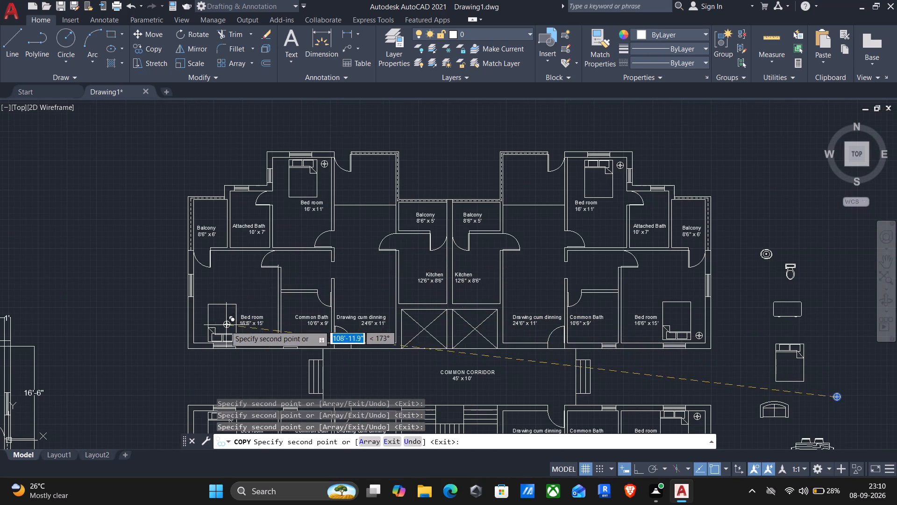
{"action": "scroll", "coordinate": [217, 327], "scroll_direction": "up", "scroll_amount": 3}
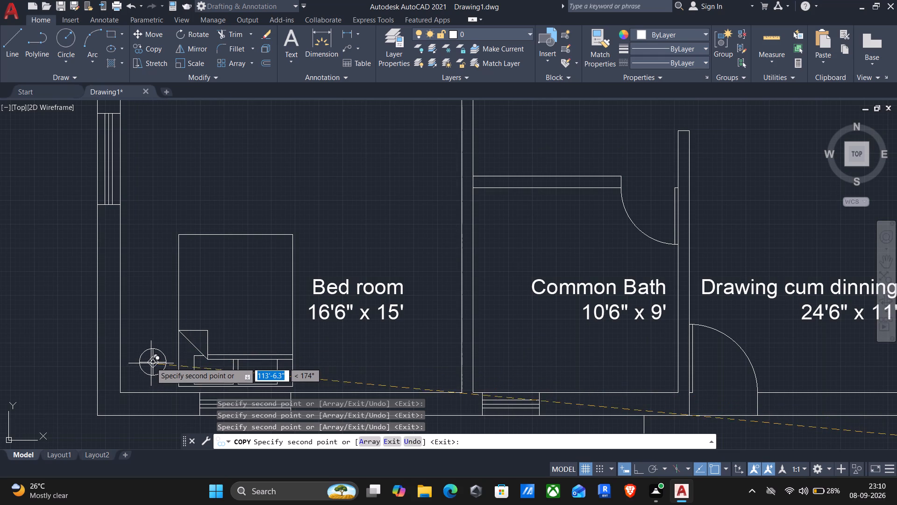
{"action": "left_click", "coordinate": [148, 362]}
Place another lamp copy in the southwest unit's 16'6" x 15' bedroom, between the bed's pillows and the west wall.
{"action": "scroll", "coordinate": [164, 351], "scroll_direction": "down", "scroll_amount": 2}
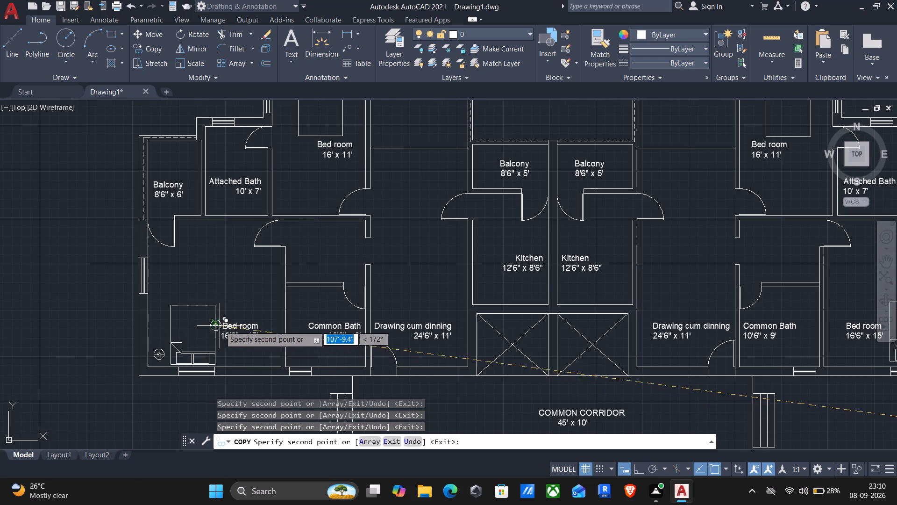
{"action": "middle_click_drag", "start_coordinate": [221, 328], "coordinate": [224, 242]}
{"action": "scroll", "coordinate": [221, 232], "scroll_direction": "down", "scroll_amount": 2}
{"action": "middle_click_drag", "start_coordinate": [243, 295], "coordinate": [246, 239]}
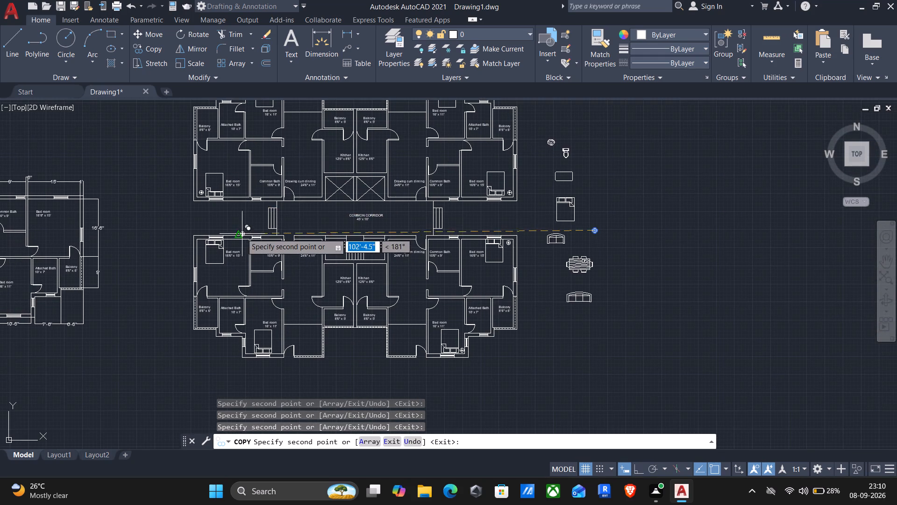
{"action": "scroll", "coordinate": [240, 236], "scroll_direction": "up", "scroll_amount": 3}
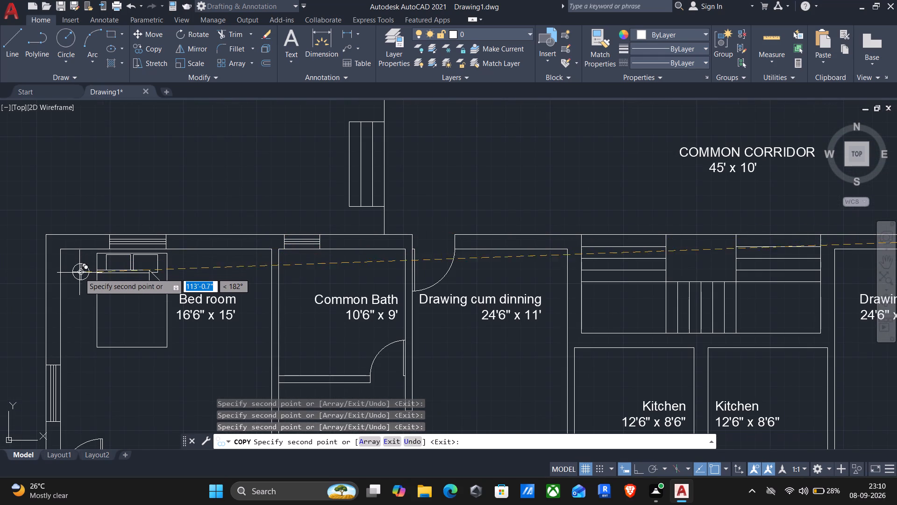
{"action": "left_click", "coordinate": [79, 274]}
Place the final lamp copy in the southwest unit's 16' x 11' bedroom, between the bed's pillows and the east wall.
{"action": "scroll", "coordinate": [140, 285], "scroll_direction": "down", "scroll_amount": 2}
{"action": "middle_click_drag", "start_coordinate": [175, 311], "coordinate": [171, 213]}
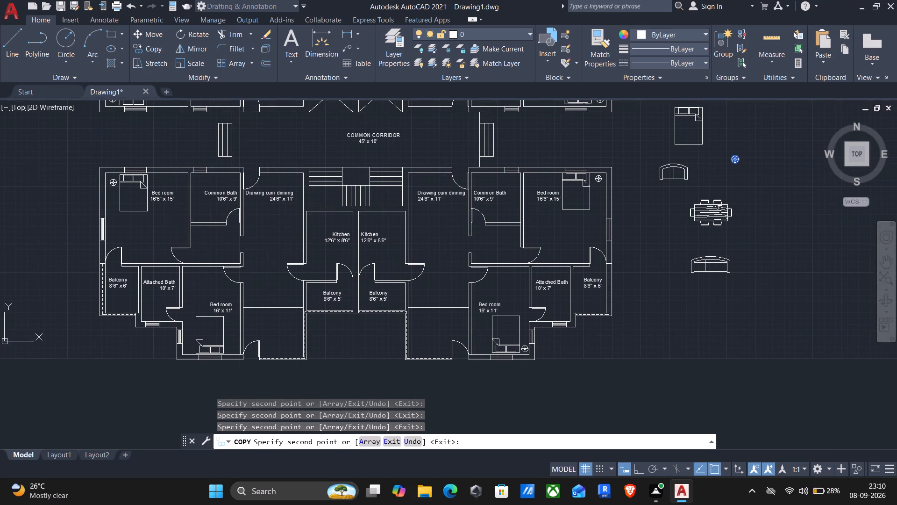
{"action": "scroll", "coordinate": [241, 353], "scroll_direction": "up", "scroll_amount": 2}
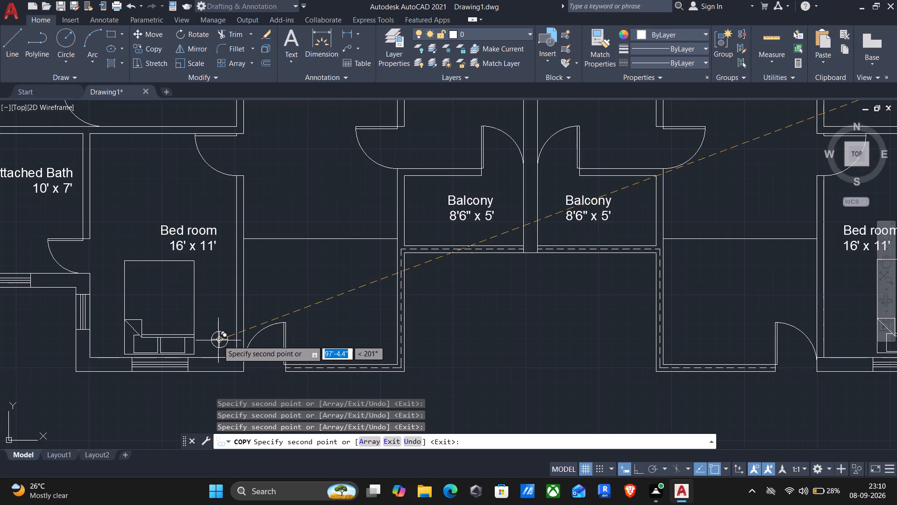
{"action": "left_click", "coordinate": [218, 341]}
{"action": "scroll", "coordinate": [272, 323], "scroll_direction": "down", "scroll_amount": 2}
{"action": "middle_click_drag", "start_coordinate": [289, 286], "coordinate": [286, 288]}
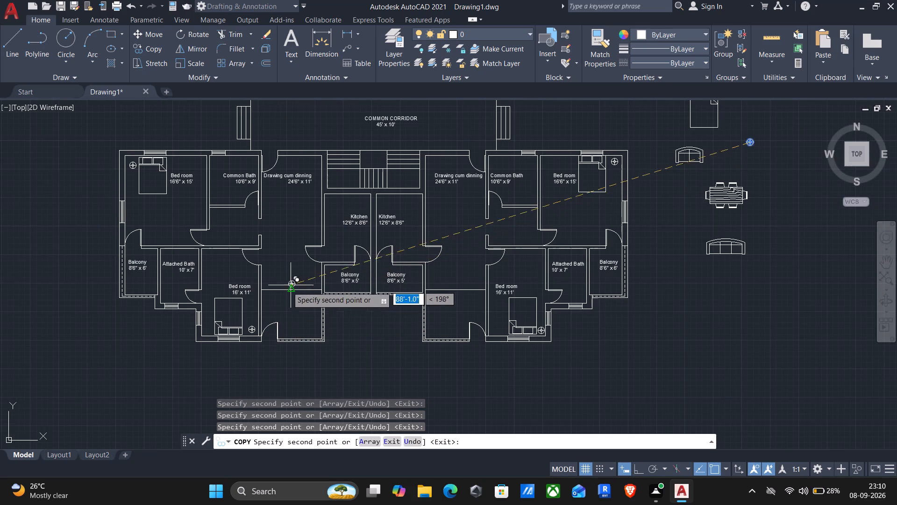
{"action": "middle_click_drag", "start_coordinate": [286, 288], "coordinate": [254, 321]}
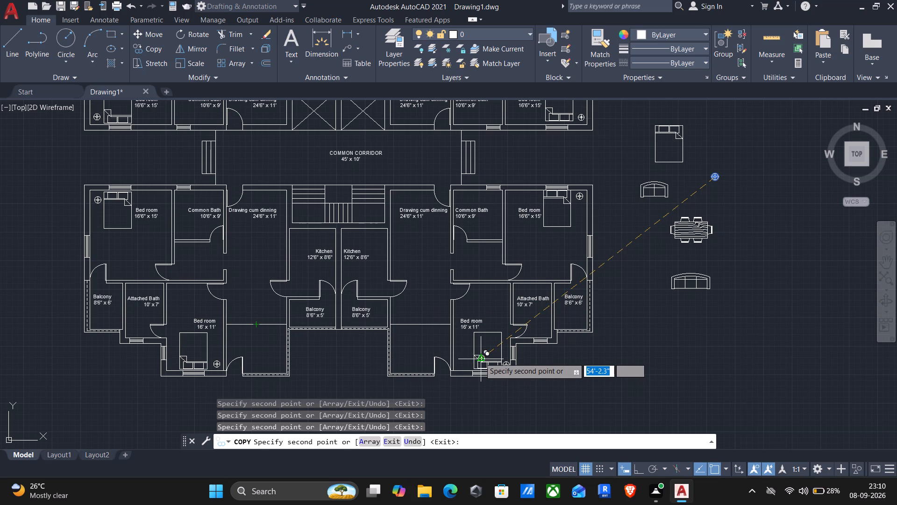
{"action": "key", "text": "Escape"}
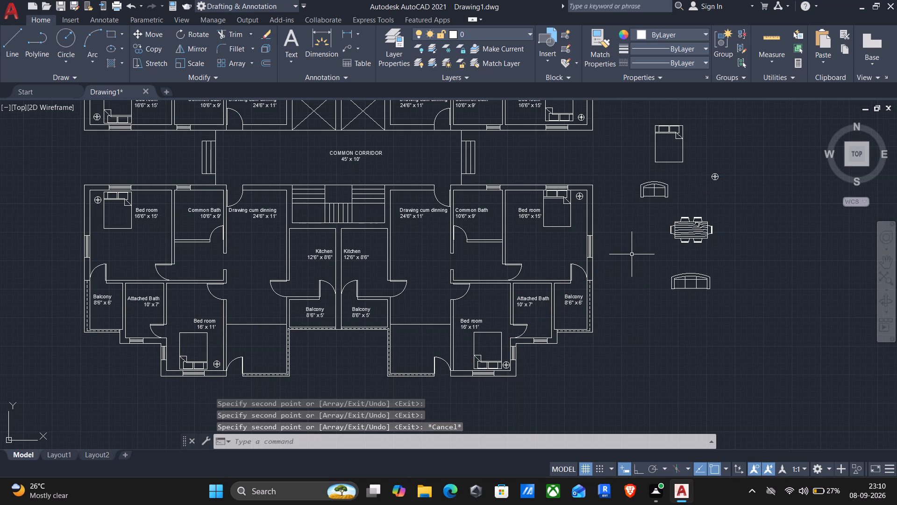
Copy the toilet block from the loose furniture, using its tank as base point, into the northeast unit's Common Bath near the east wall.
{"action": "scroll", "coordinate": [695, 255], "scroll_direction": "down", "scroll_amount": 1}
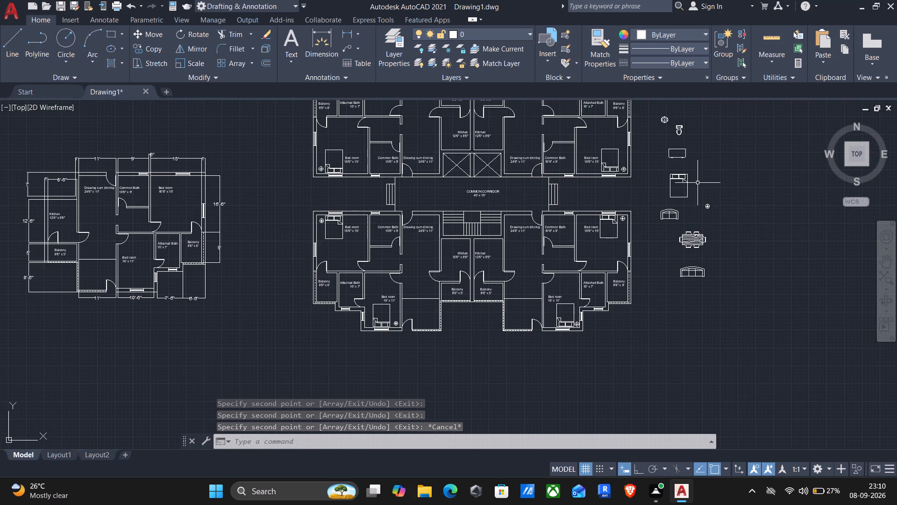
{"action": "left_click", "coordinate": [679, 127]}
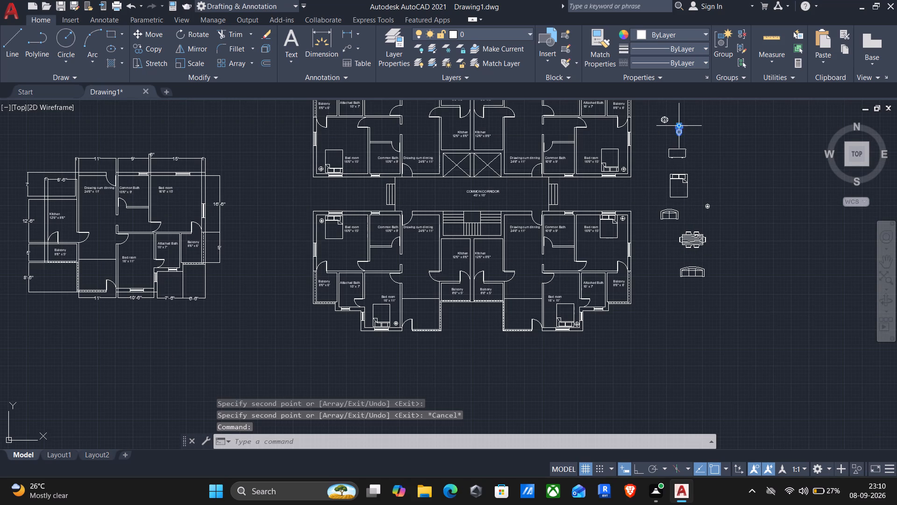
{"action": "middle_click_drag", "start_coordinate": [655, 172], "coordinate": [623, 209]}
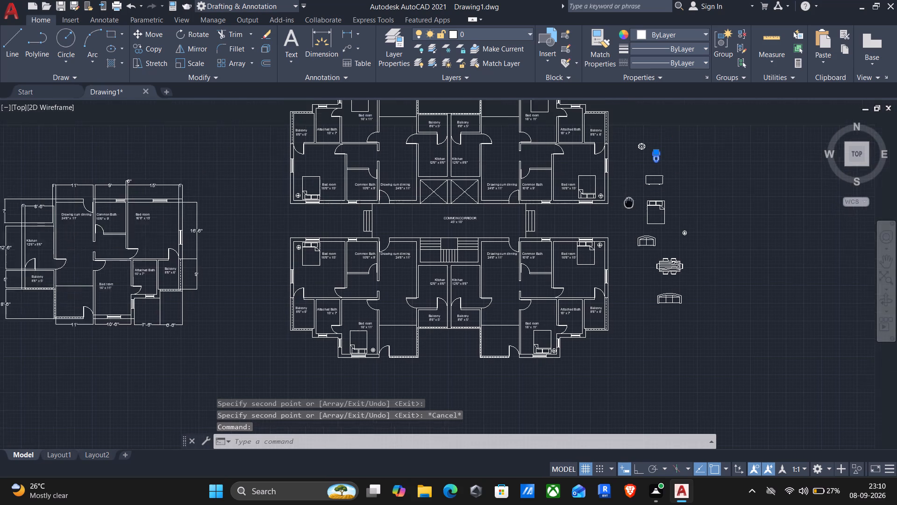
{"action": "middle_click_drag", "start_coordinate": [623, 209], "coordinate": [618, 217]}
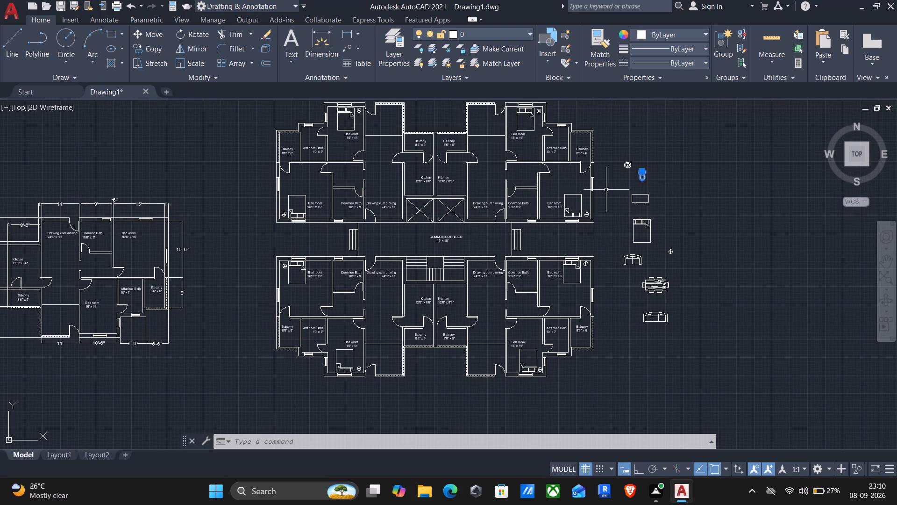
{"action": "key", "text": "v"}
{"action": "key", "text": "p"}
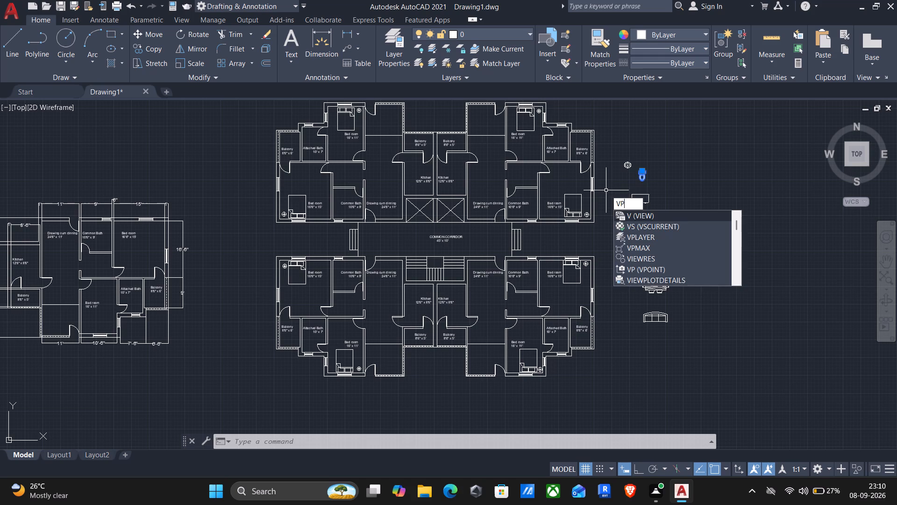
{"action": "key", "text": "BackSpace"}
{"action": "key", "text": "BackSpace"}
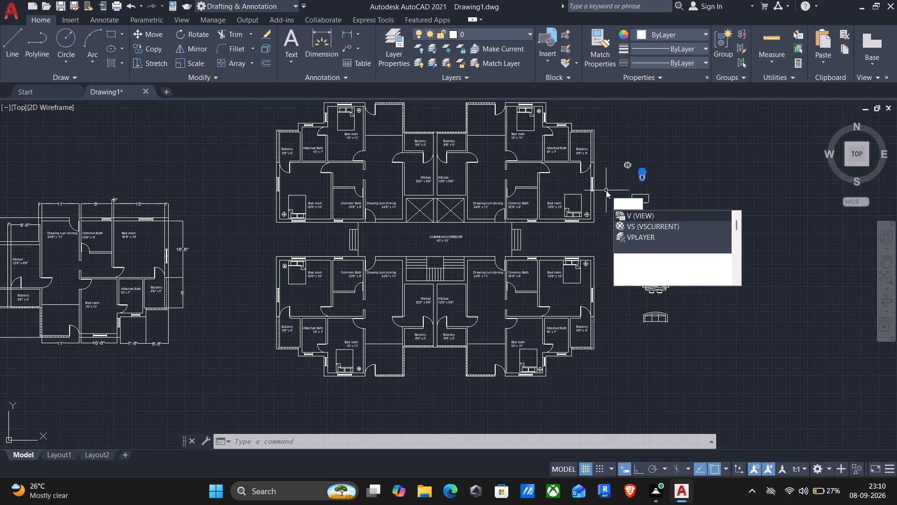
{"action": "key", "text": "c"}
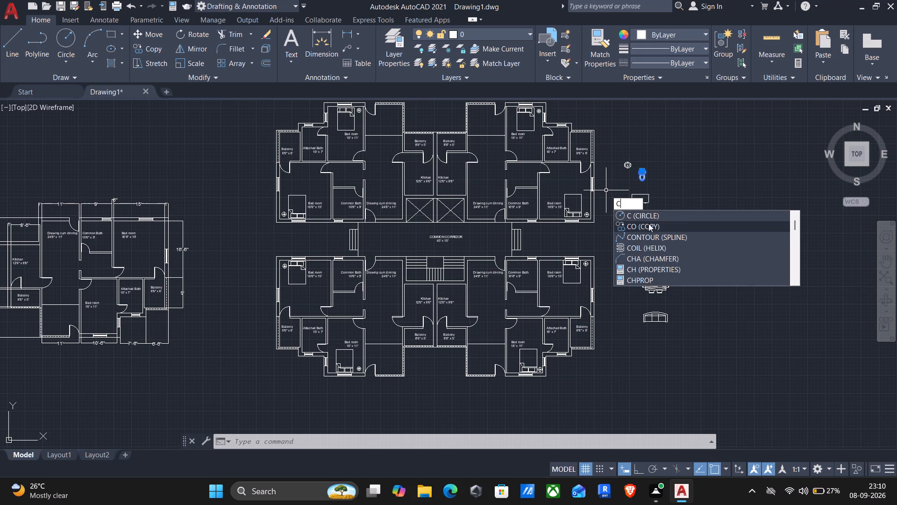
{"action": "left_click", "coordinate": [643, 225]}
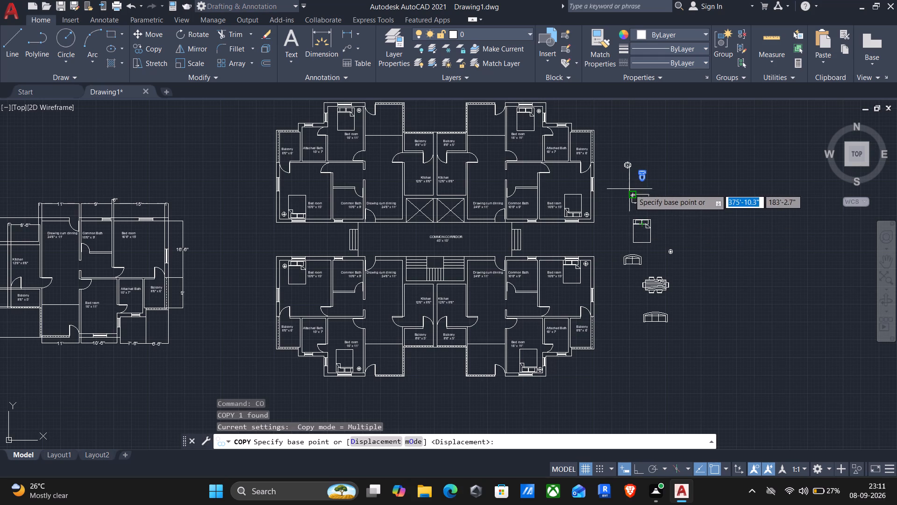
{"action": "scroll", "coordinate": [631, 186], "scroll_direction": "up", "scroll_amount": 3}
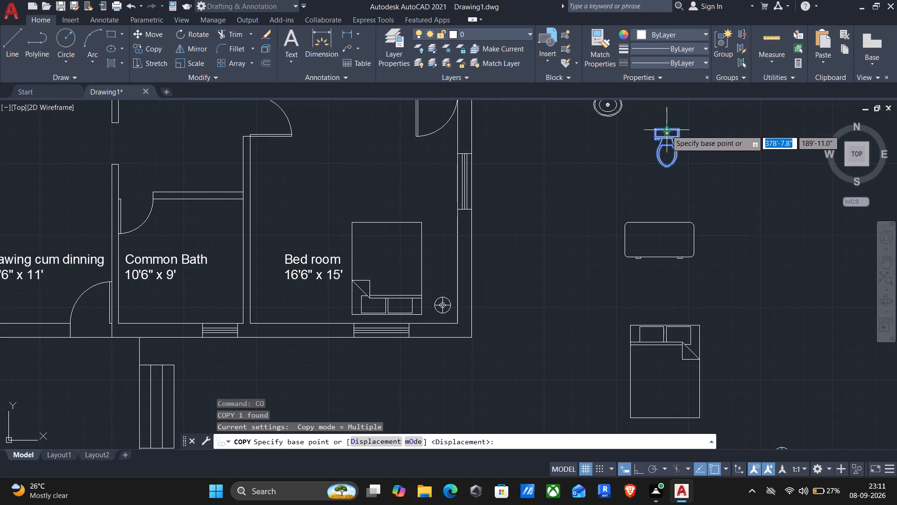
{"action": "left_click", "coordinate": [665, 133]}
{"action": "middle_click_drag", "start_coordinate": [551, 194], "coordinate": [638, 196]}
{"action": "scroll", "coordinate": [550, 194], "scroll_direction": "down", "scroll_amount": 1}
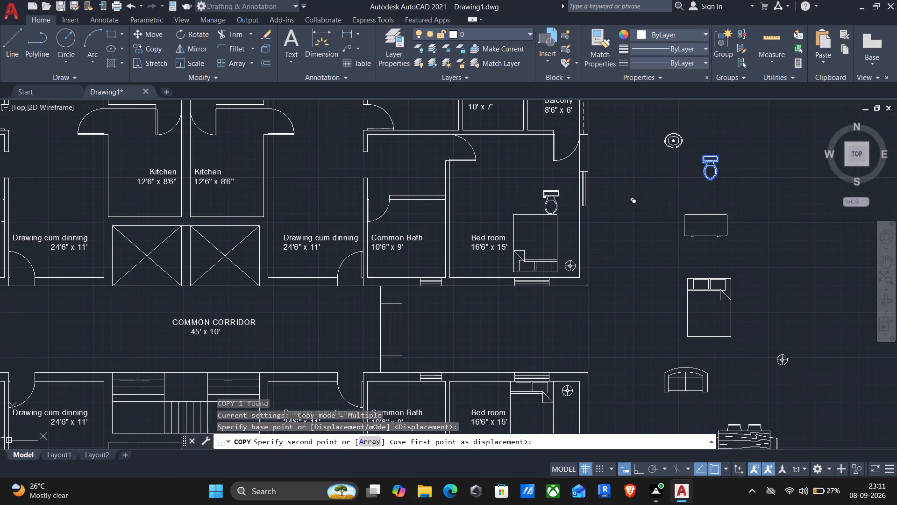
{"action": "scroll", "coordinate": [431, 246], "scroll_direction": "up", "scroll_amount": 1}
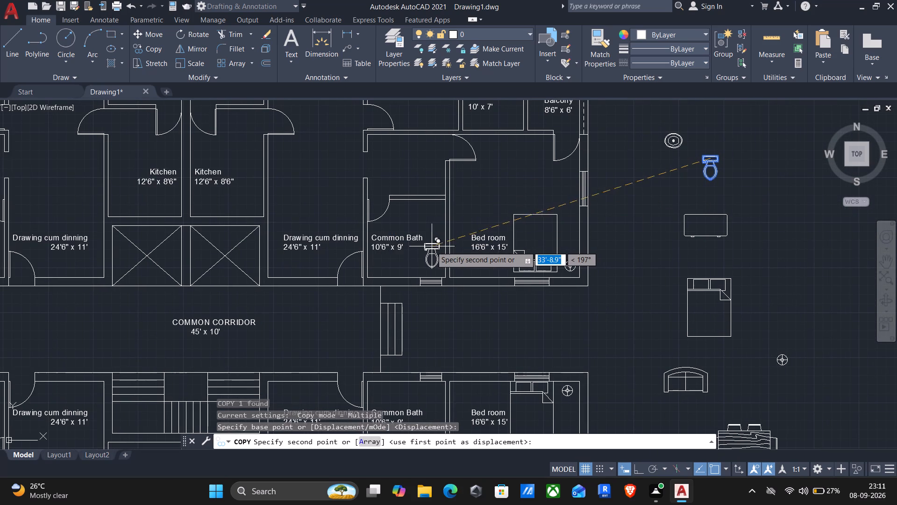
{"action": "scroll", "coordinate": [430, 245], "scroll_direction": "up", "scroll_amount": 1}
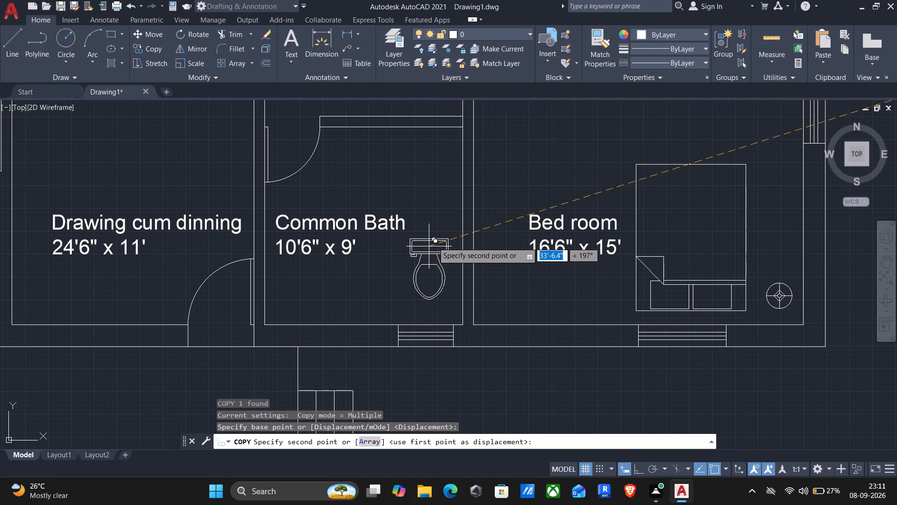
{"action": "left_click", "coordinate": [433, 241]}
Place another toilet copy in the northeast unit's Attached Bath, in the southeast corner near the balcony wall.
{"action": "scroll", "coordinate": [433, 241], "scroll_direction": "down", "scroll_amount": 2}
{"action": "middle_click_drag", "start_coordinate": [438, 231], "coordinate": [457, 146]}
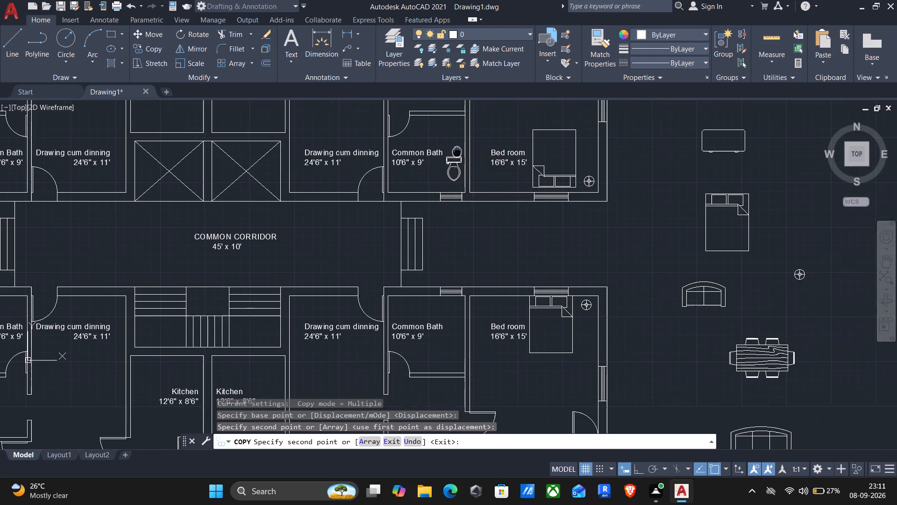
{"action": "middle_click_drag", "start_coordinate": [457, 146], "coordinate": [457, 139]}
{"action": "middle_click_drag", "start_coordinate": [443, 194], "coordinate": [428, 283]}
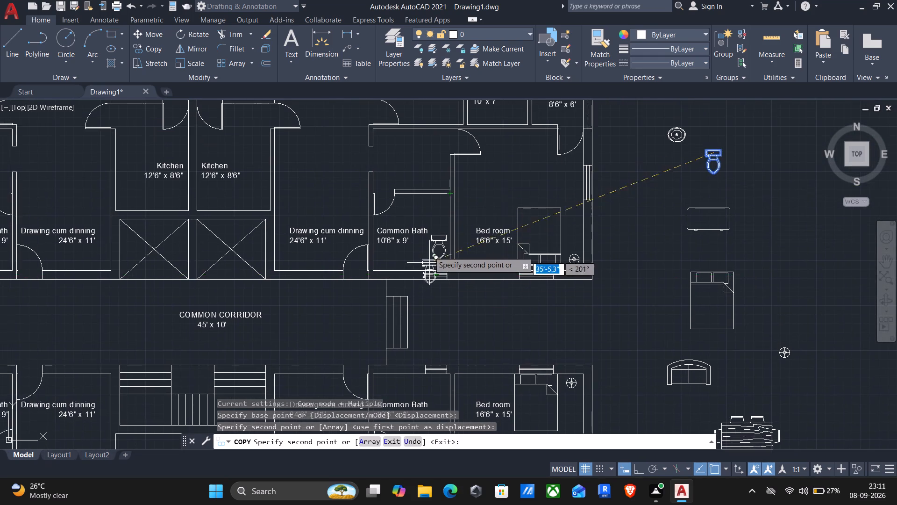
{"action": "scroll", "coordinate": [427, 250], "scroll_direction": "down", "scroll_amount": 1}
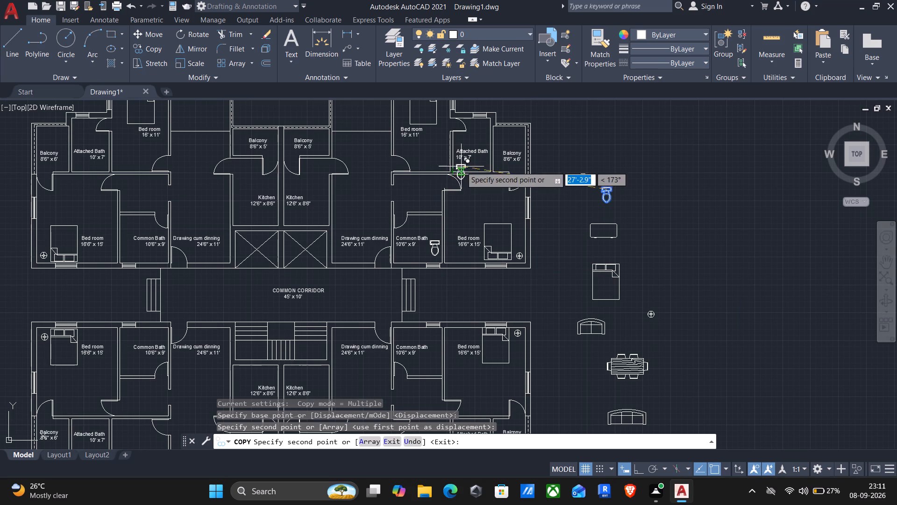
{"action": "middle_click_drag", "start_coordinate": [456, 175], "coordinate": [422, 215]}
{"action": "scroll", "coordinate": [444, 195], "scroll_direction": "up", "scroll_amount": 3}
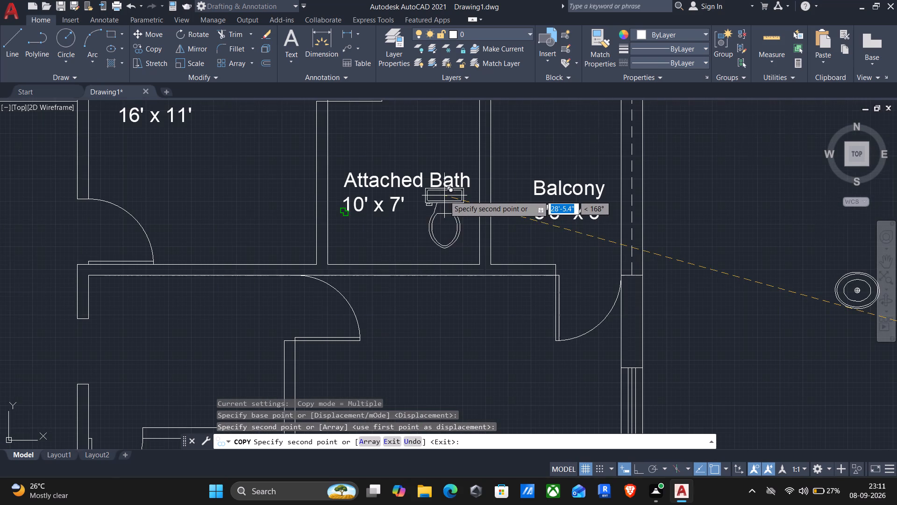
{"action": "scroll", "coordinate": [456, 203], "scroll_direction": "down", "scroll_amount": 1}
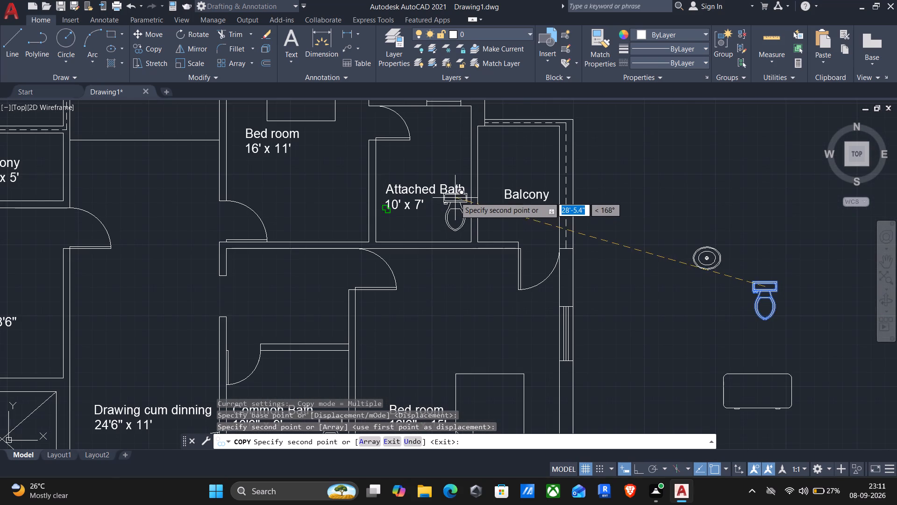
{"action": "scroll", "coordinate": [454, 212], "scroll_direction": "up", "scroll_amount": 1}
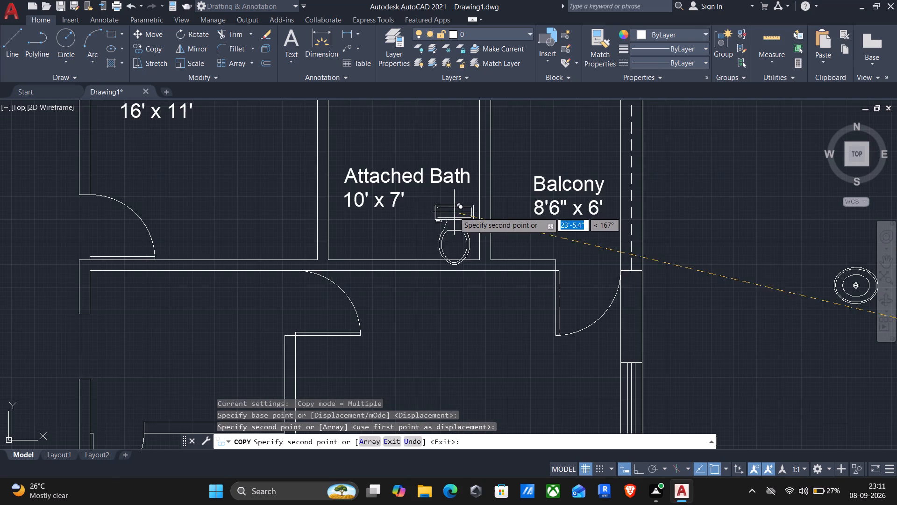
{"action": "left_click", "coordinate": [445, 199]}
Place another toilet copy in the northwest unit's Attached Bath, in the southwest corner near the balcony wall.
{"action": "scroll", "coordinate": [445, 198], "scroll_direction": "down", "scroll_amount": 2}
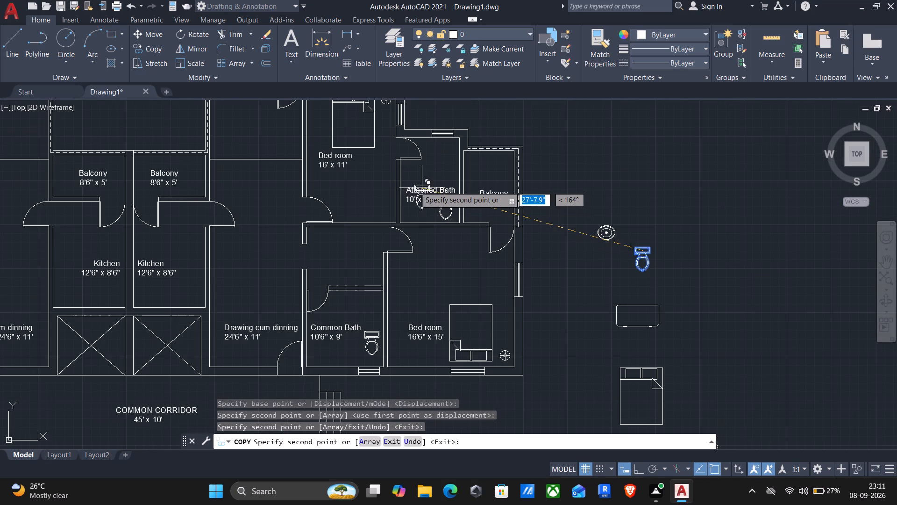
{"action": "scroll", "coordinate": [407, 187], "scroll_direction": "down", "scroll_amount": 1}
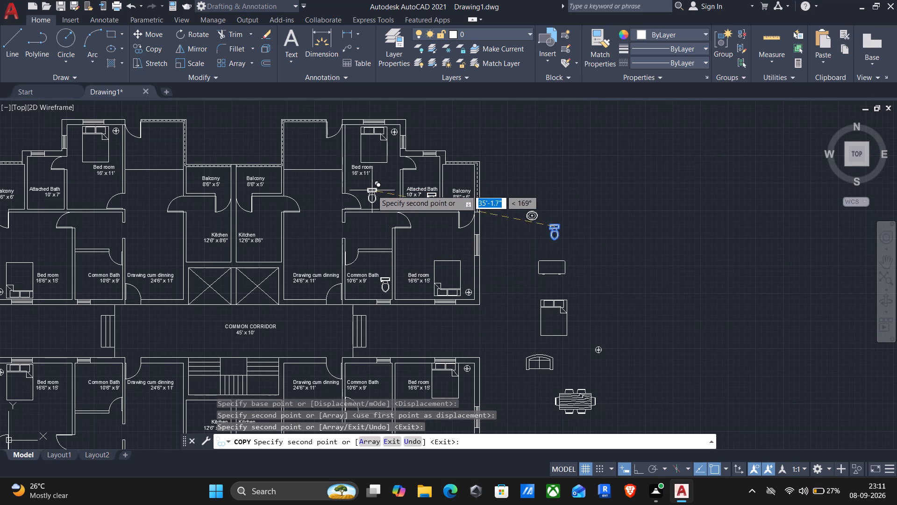
{"action": "middle_click_drag", "start_coordinate": [337, 211], "coordinate": [411, 148]}
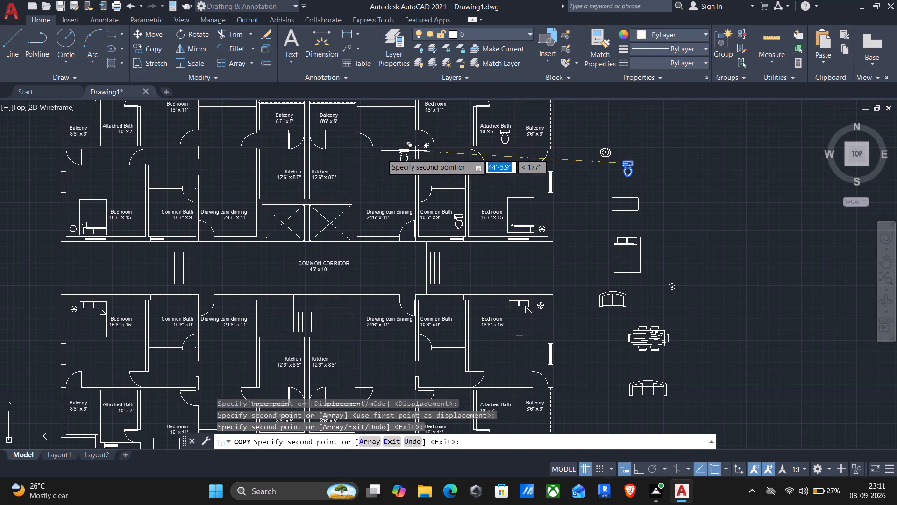
{"action": "middle_click_drag", "start_coordinate": [344, 173], "coordinate": [394, 203]}
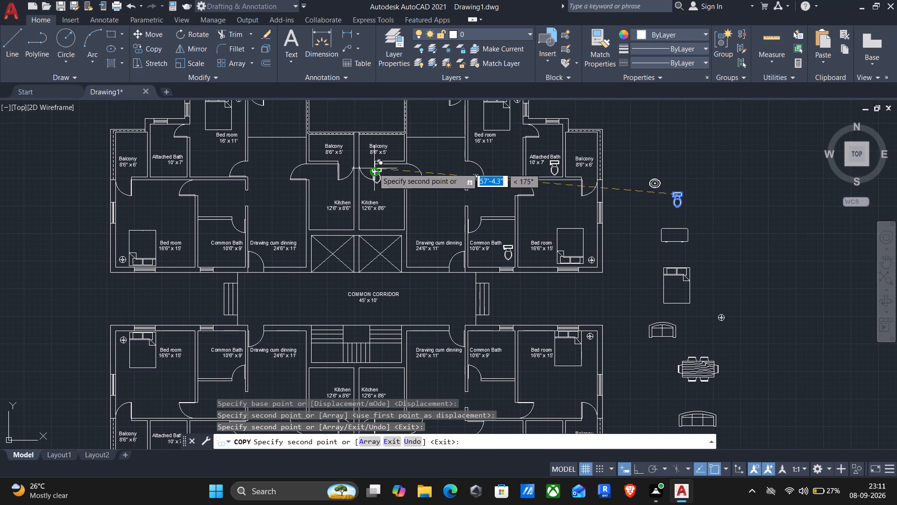
{"action": "scroll", "coordinate": [420, 202], "scroll_direction": "down", "scroll_amount": 1}
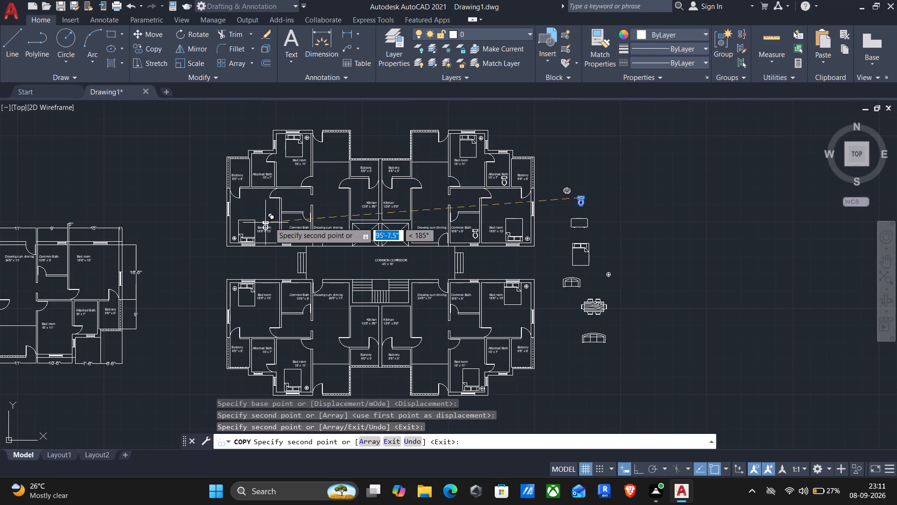
{"action": "scroll", "coordinate": [255, 191], "scroll_direction": "up", "scroll_amount": 2}
{"action": "middle_click_drag", "start_coordinate": [247, 157], "coordinate": [244, 214]}
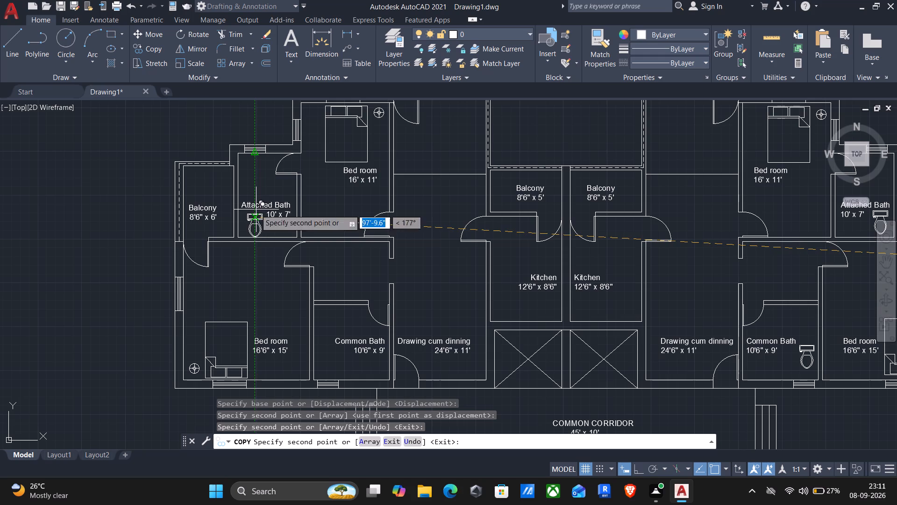
{"action": "scroll", "coordinate": [251, 216], "scroll_direction": "up", "scroll_amount": 2}
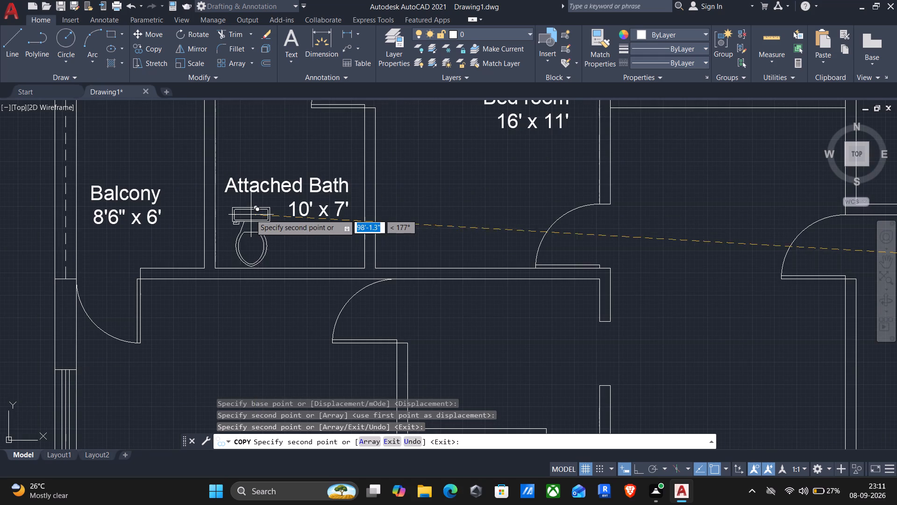
{"action": "left_click", "coordinate": [247, 209]}
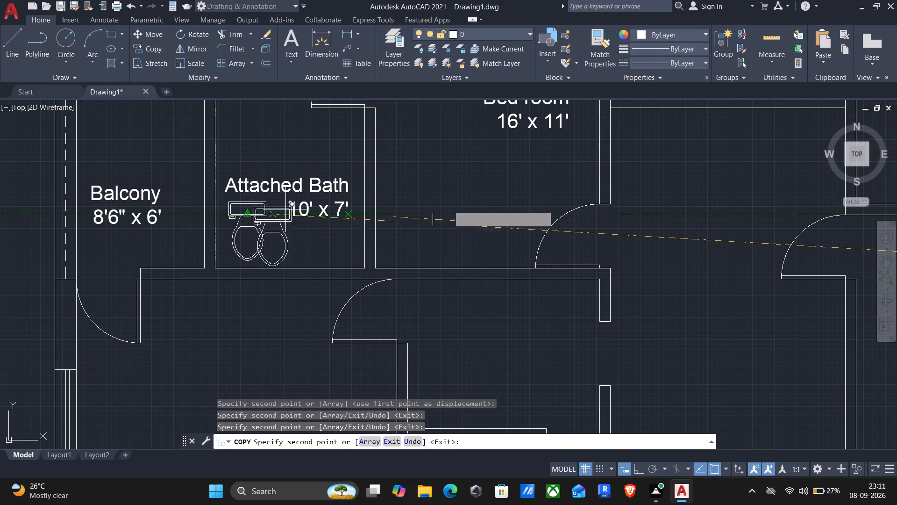
Place another toilet copy in the northwest unit's Common Bath, near the west wall just north of the window.
{"action": "scroll", "coordinate": [456, 200], "scroll_direction": "down", "scroll_amount": 2}
{"action": "middle_click_drag", "start_coordinate": [452, 243], "coordinate": [451, 218]}
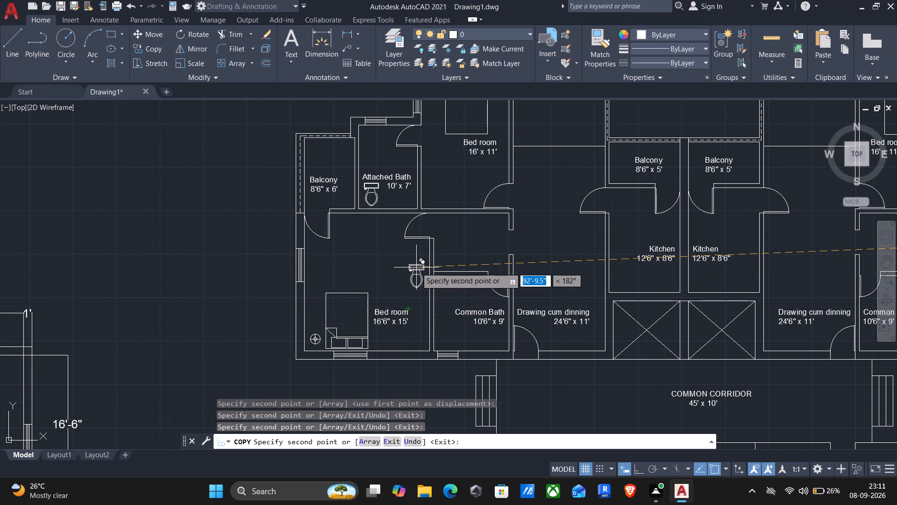
{"action": "middle_click_drag", "start_coordinate": [440, 307], "coordinate": [434, 298]}
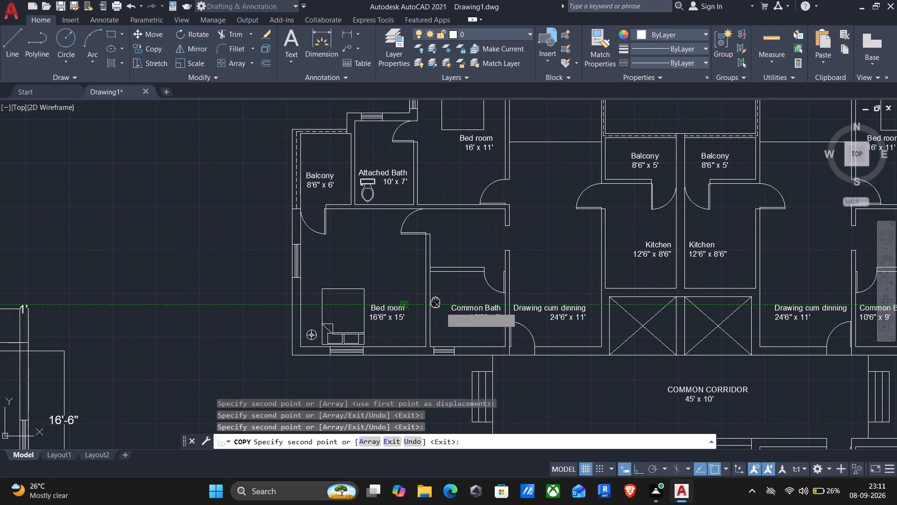
{"action": "middle_click_drag", "start_coordinate": [434, 298], "coordinate": [432, 274]}
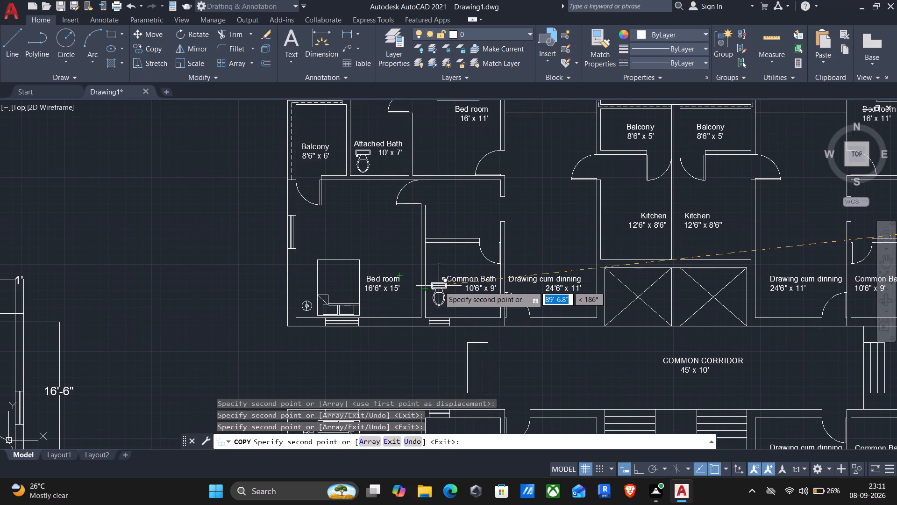
{"action": "left_click", "coordinate": [438, 287]}
{"action": "scroll", "coordinate": [493, 303], "scroll_direction": "down", "scroll_amount": 1}
{"action": "middle_click_drag", "start_coordinate": [504, 313], "coordinate": [501, 308]}
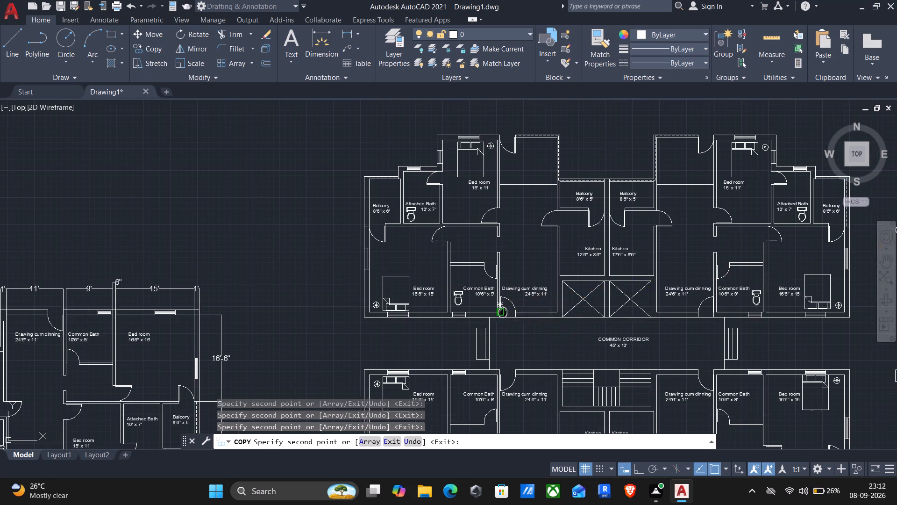
Place another toilet copy in the southwest unit's Common Bath, against the north wall beneath the window.
{"action": "middle_click_drag", "start_coordinate": [501, 308], "coordinate": [452, 236]}
{"action": "middle_click_drag", "start_coordinate": [420, 343], "coordinate": [427, 272]}
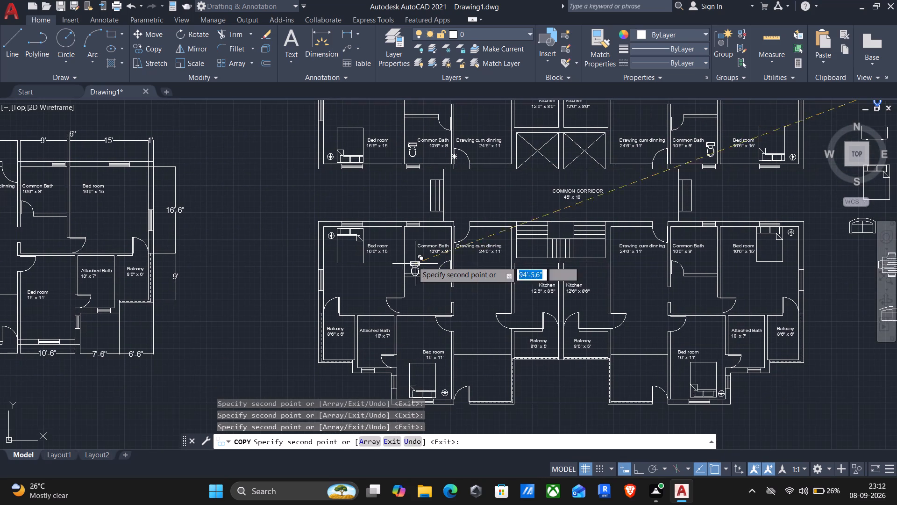
{"action": "scroll", "coordinate": [409, 258], "scroll_direction": "up", "scroll_amount": 2}
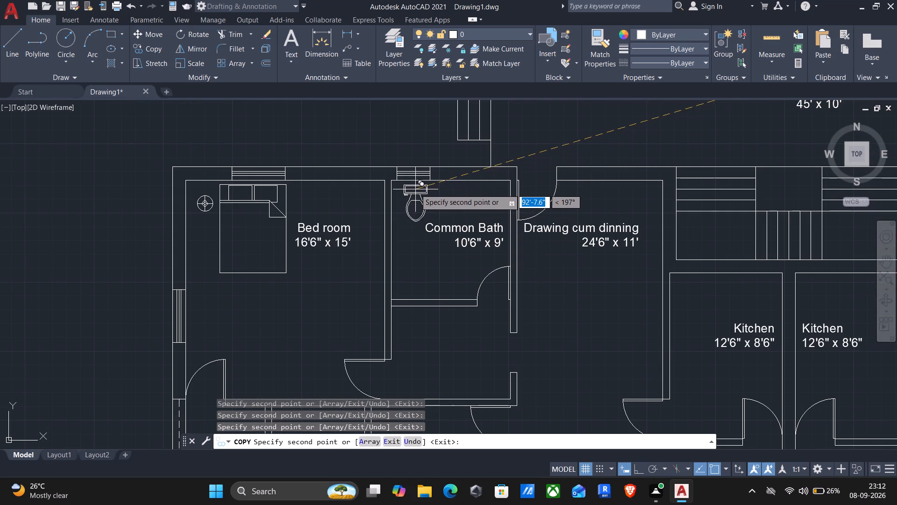
{"action": "scroll", "coordinate": [415, 189], "scroll_direction": "up", "scroll_amount": 2}
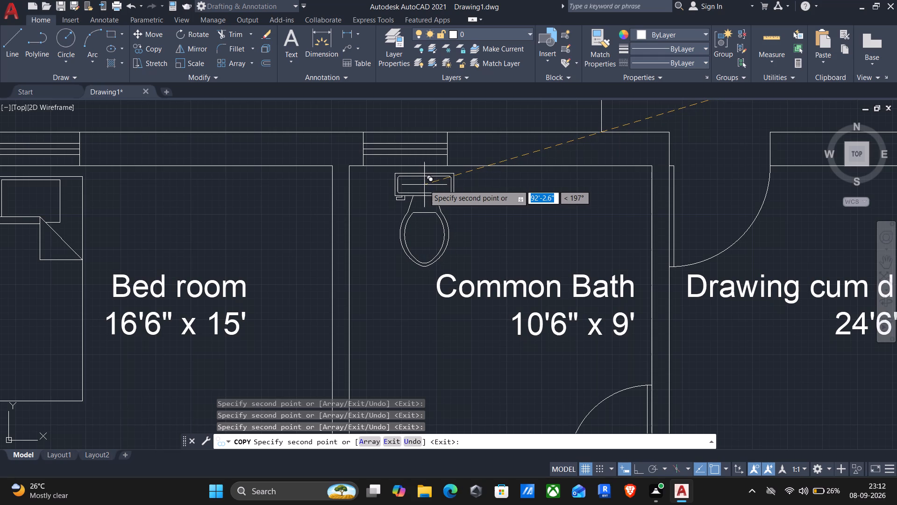
{"action": "left_click", "coordinate": [424, 185]}
Place another toilet copy in the southwest unit's Attached Bath, in the northwest corner near the balcony wall.
{"action": "scroll", "coordinate": [435, 206], "scroll_direction": "down", "scroll_amount": 1}
{"action": "middle_click_drag", "start_coordinate": [460, 275], "coordinate": [465, 260]}
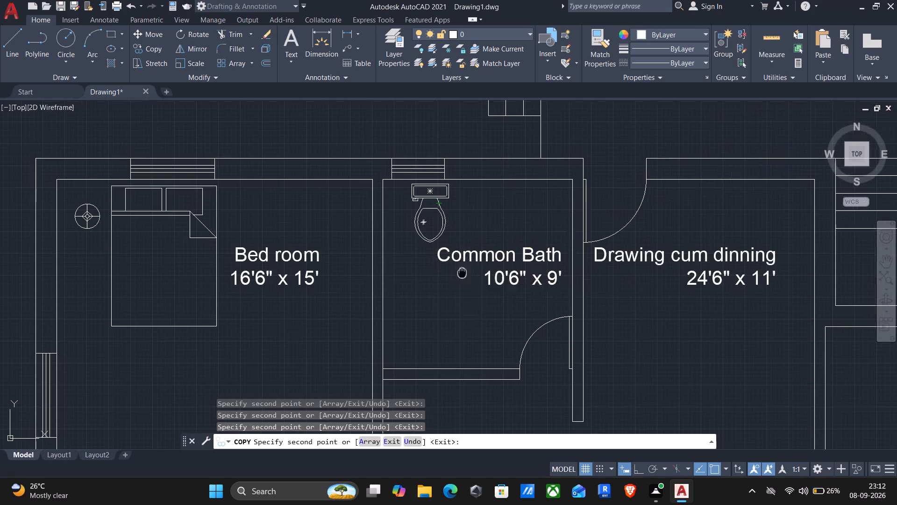
{"action": "middle_click_drag", "start_coordinate": [465, 260], "coordinate": [470, 229]}
{"action": "scroll", "coordinate": [461, 237], "scroll_direction": "down", "scroll_amount": 2}
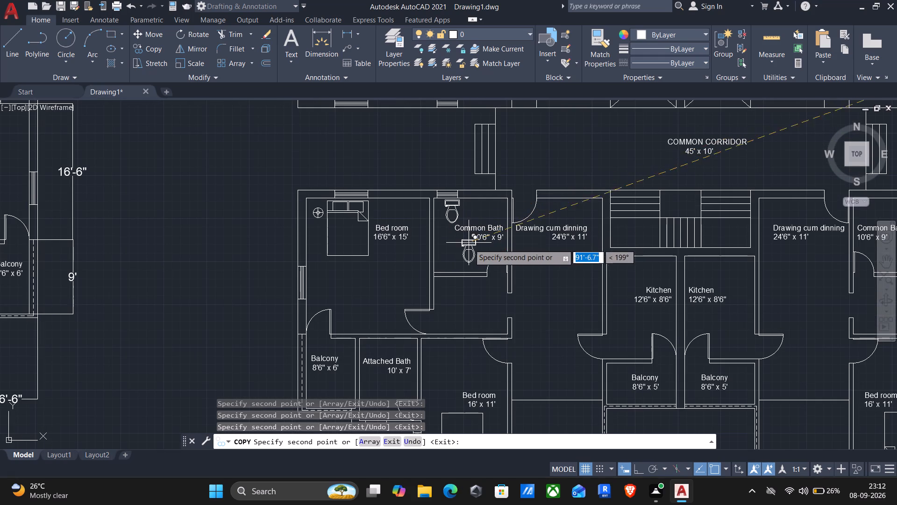
{"action": "middle_click_drag", "start_coordinate": [469, 251], "coordinate": [477, 229]}
{"action": "middle_click_drag", "start_coordinate": [447, 266], "coordinate": [471, 202]}
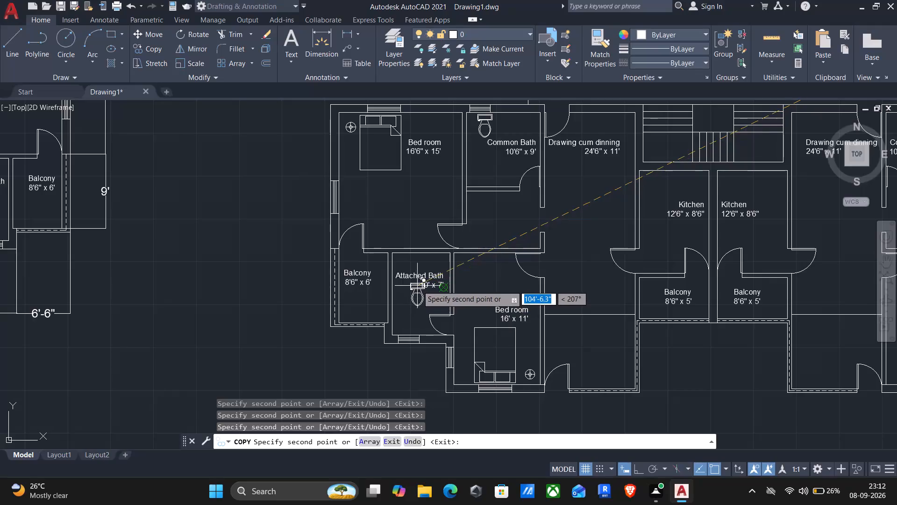
{"action": "scroll", "coordinate": [397, 252], "scroll_direction": "up", "scroll_amount": 3}
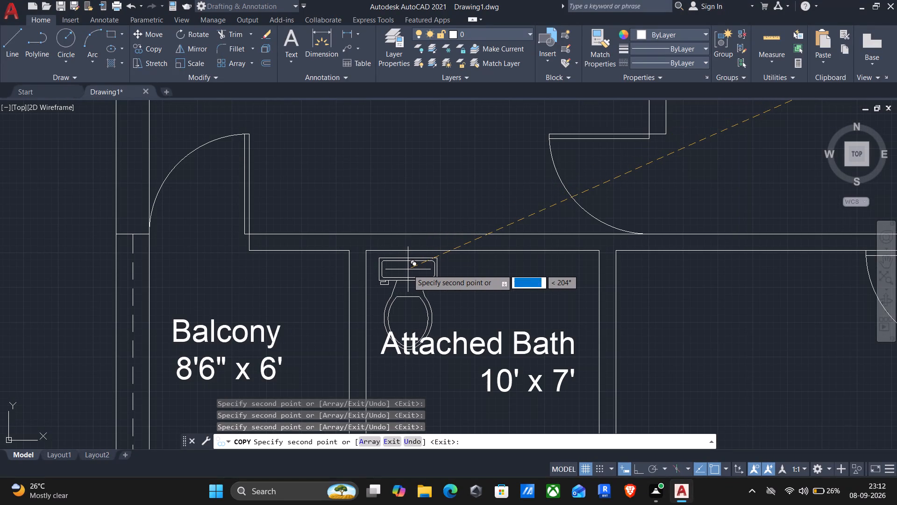
{"action": "left_click", "coordinate": [411, 270]}
Place another toilet copy in the southeast unit's Attached Bath, beside the east wall shared with the balcony and below the room label.
{"action": "scroll", "coordinate": [411, 270], "scroll_direction": "down", "scroll_amount": 2}
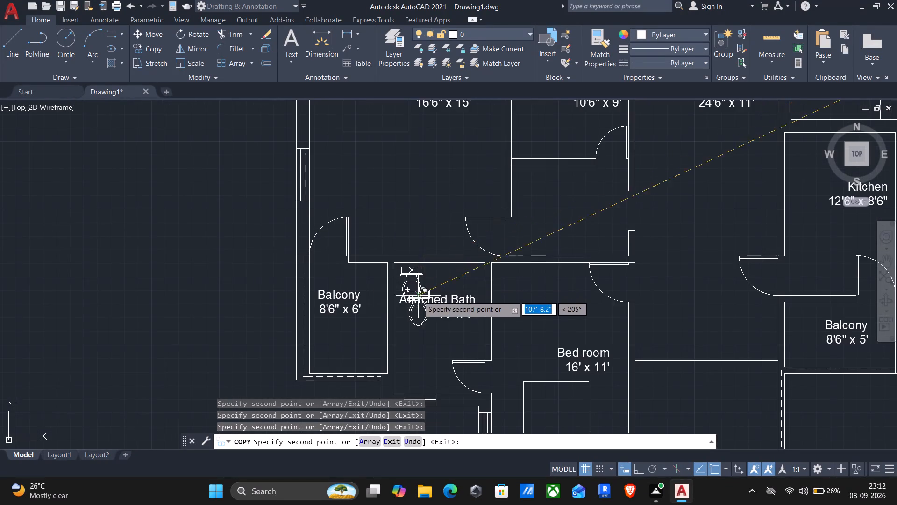
{"action": "middle_click_drag", "start_coordinate": [418, 296], "coordinate": [420, 247]}
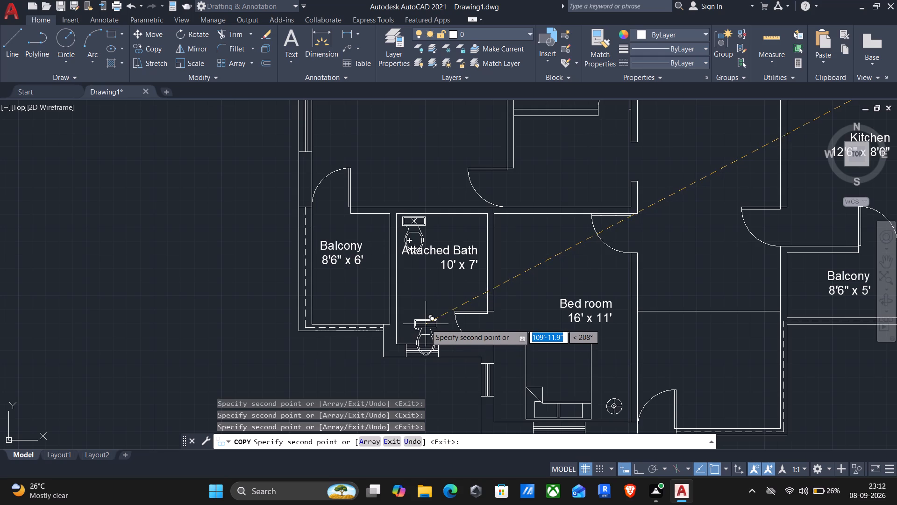
{"action": "scroll", "coordinate": [526, 336], "scroll_direction": "down", "scroll_amount": 1}
{"action": "middle_click_drag", "start_coordinate": [562, 333], "coordinate": [548, 334]}
{"action": "scroll", "coordinate": [561, 333], "scroll_direction": "down", "scroll_amount": 1}
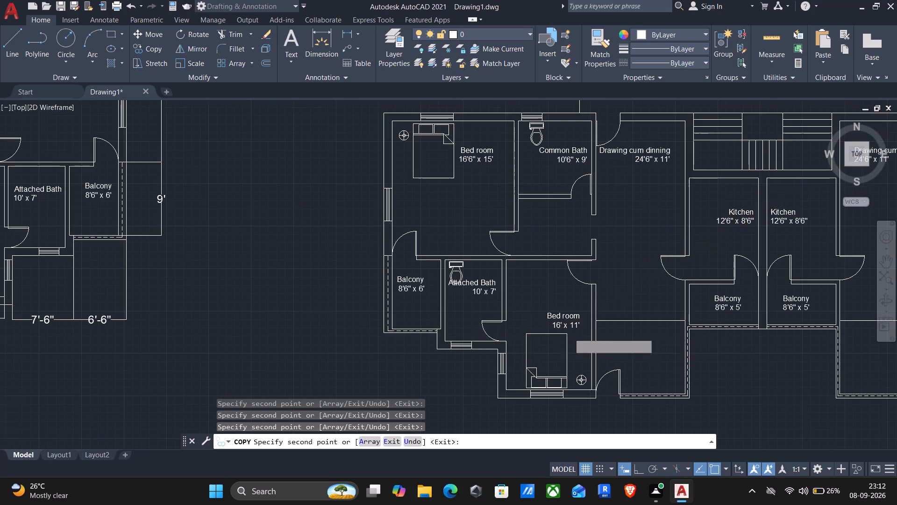
{"action": "middle_click_drag", "start_coordinate": [548, 334], "coordinate": [499, 338]}
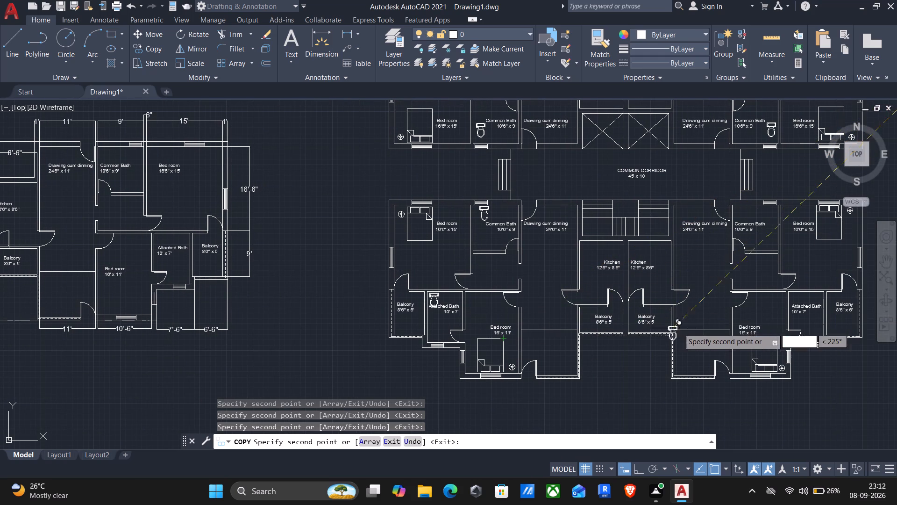
{"action": "middle_click_drag", "start_coordinate": [775, 327], "coordinate": [672, 322]}
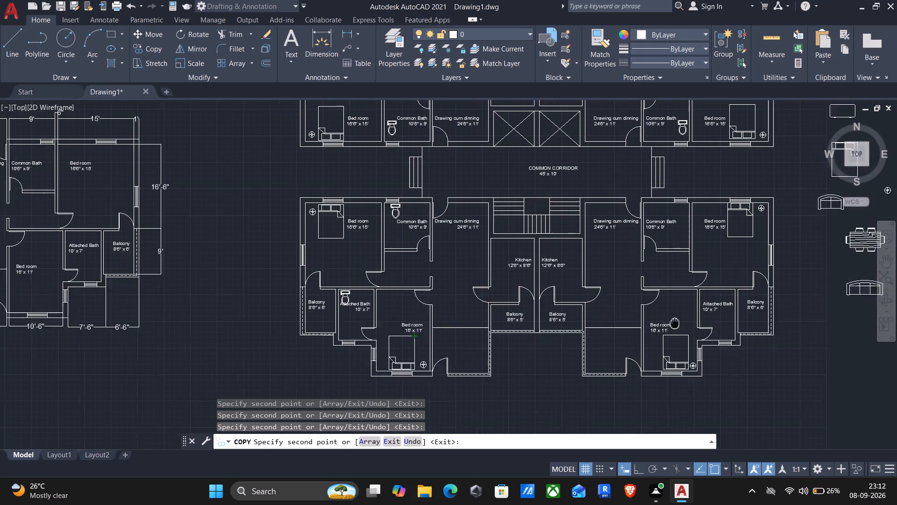
{"action": "middle_click_drag", "start_coordinate": [672, 322], "coordinate": [665, 321]}
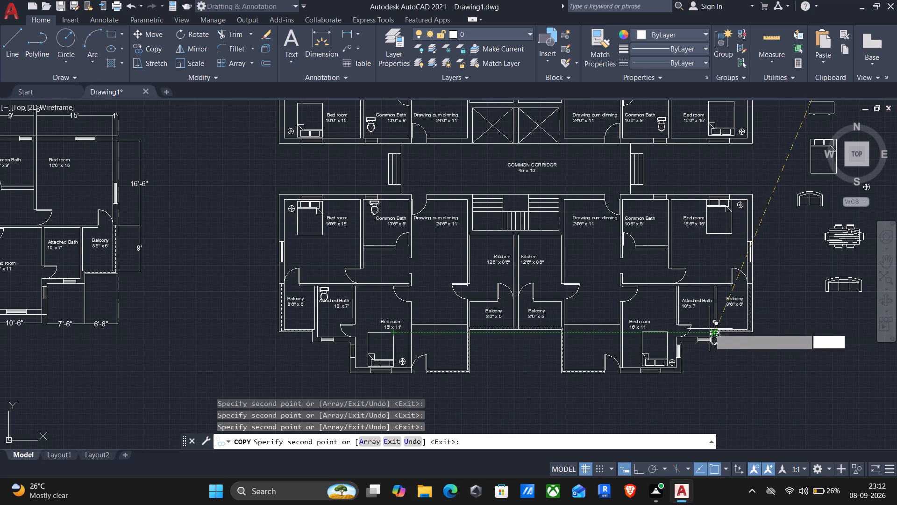
{"action": "scroll", "coordinate": [710, 328], "scroll_direction": "up", "scroll_amount": 3}
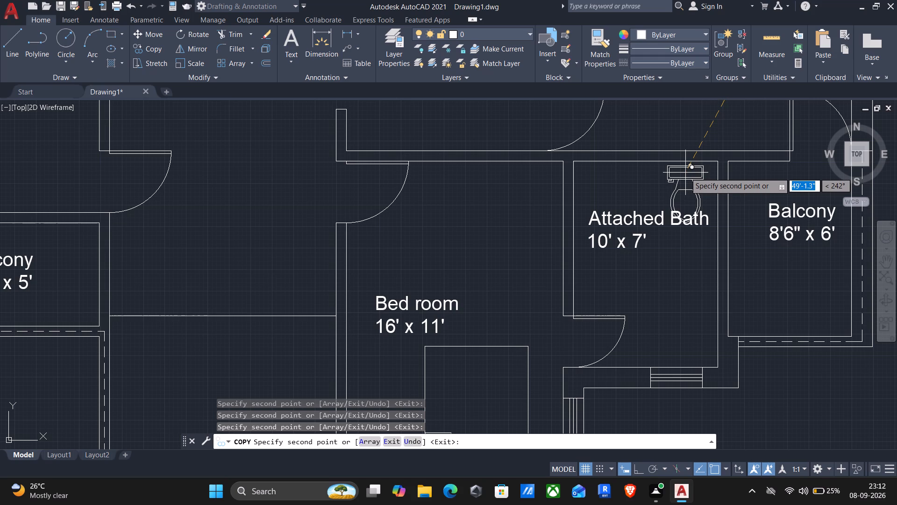
{"action": "scroll", "coordinate": [685, 173], "scroll_direction": "down", "scroll_amount": 1}
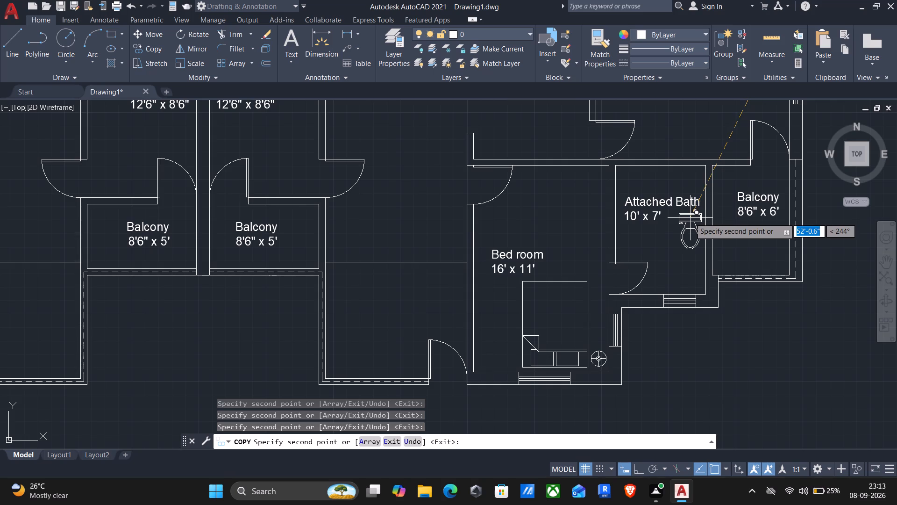
{"action": "left_click", "coordinate": [692, 218]}
Place the last toilet copy in the southeast unit's Common Bath, in the northeast corner by the window, and finish copying.
{"action": "scroll", "coordinate": [592, 204], "scroll_direction": "down", "scroll_amount": 2}
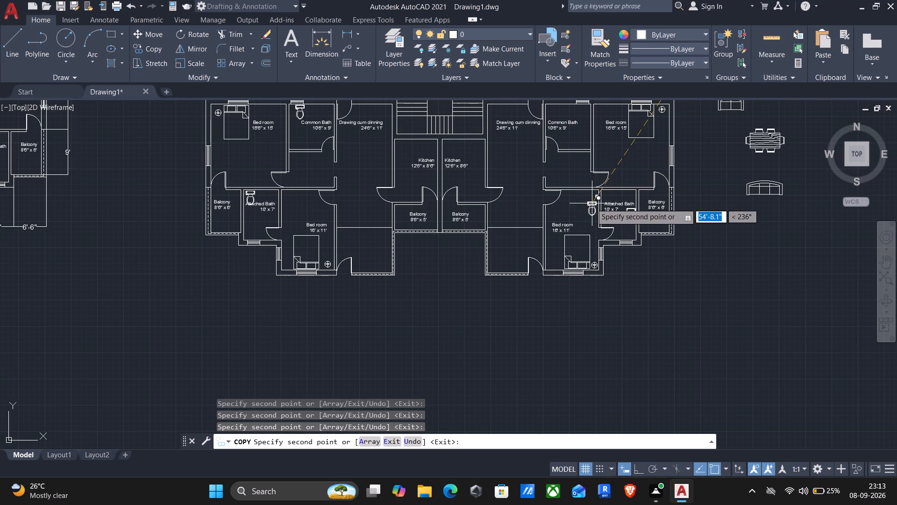
{"action": "middle_click_drag", "start_coordinate": [550, 188], "coordinate": [521, 275]}
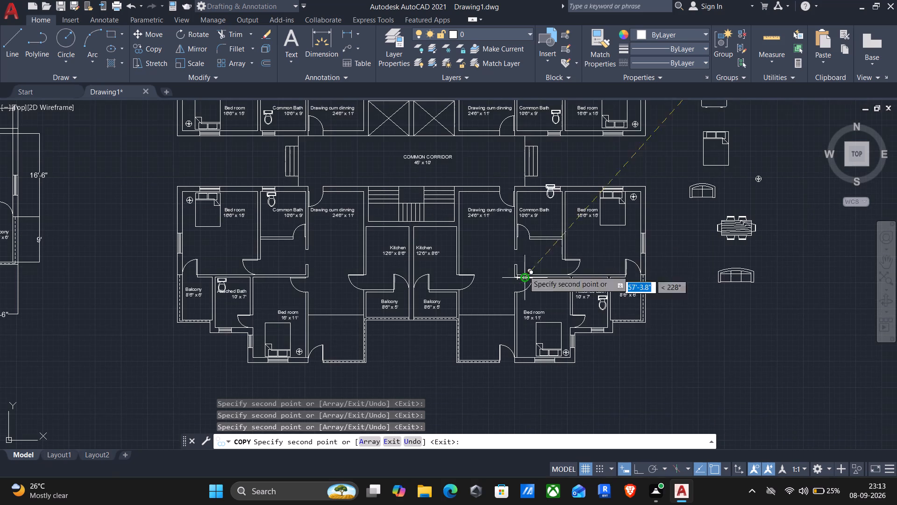
{"action": "scroll", "coordinate": [540, 224], "scroll_direction": "up", "scroll_amount": 2}
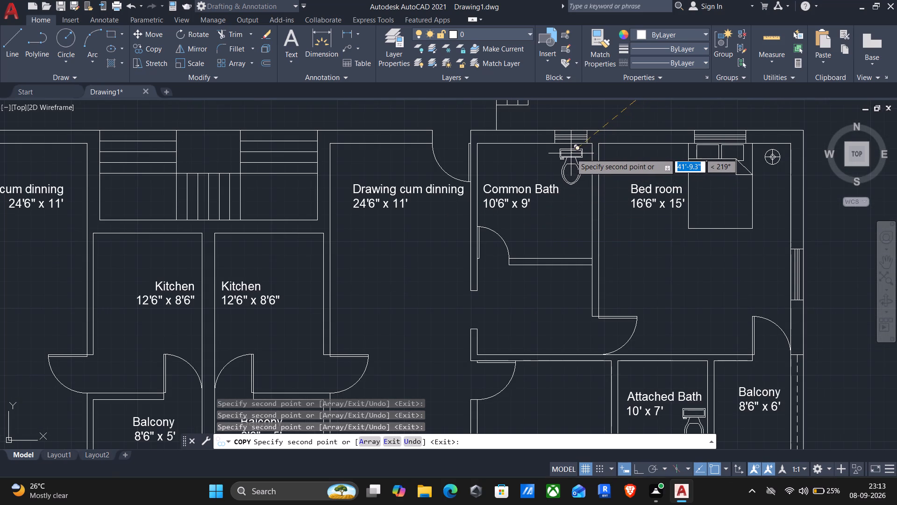
{"action": "left_click", "coordinate": [568, 153]}
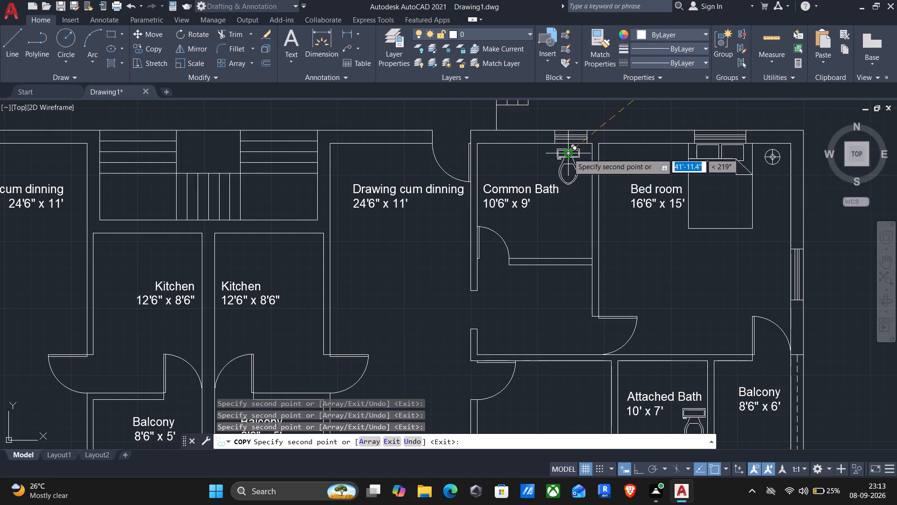
{"action": "key", "text": "Escape"}
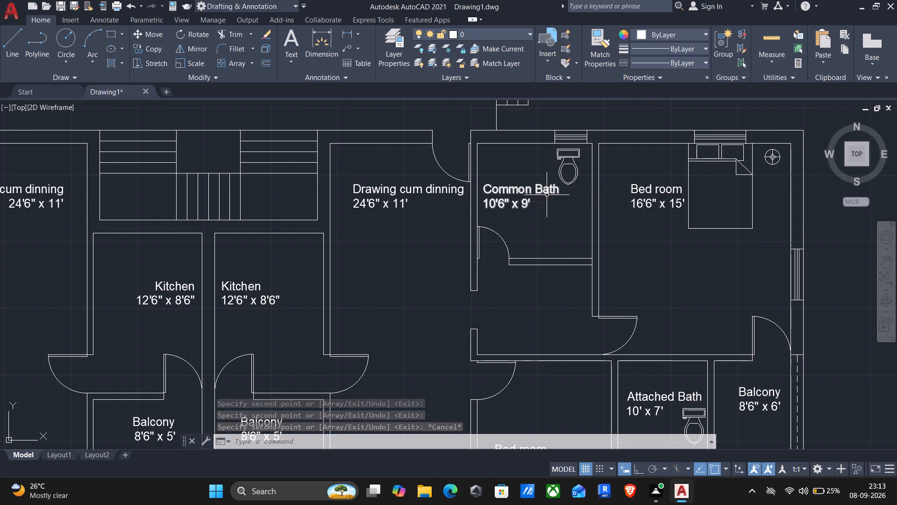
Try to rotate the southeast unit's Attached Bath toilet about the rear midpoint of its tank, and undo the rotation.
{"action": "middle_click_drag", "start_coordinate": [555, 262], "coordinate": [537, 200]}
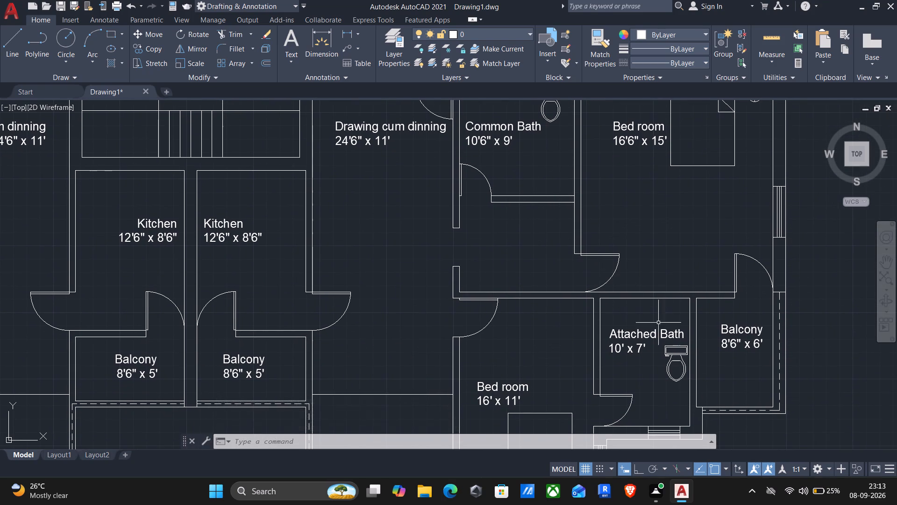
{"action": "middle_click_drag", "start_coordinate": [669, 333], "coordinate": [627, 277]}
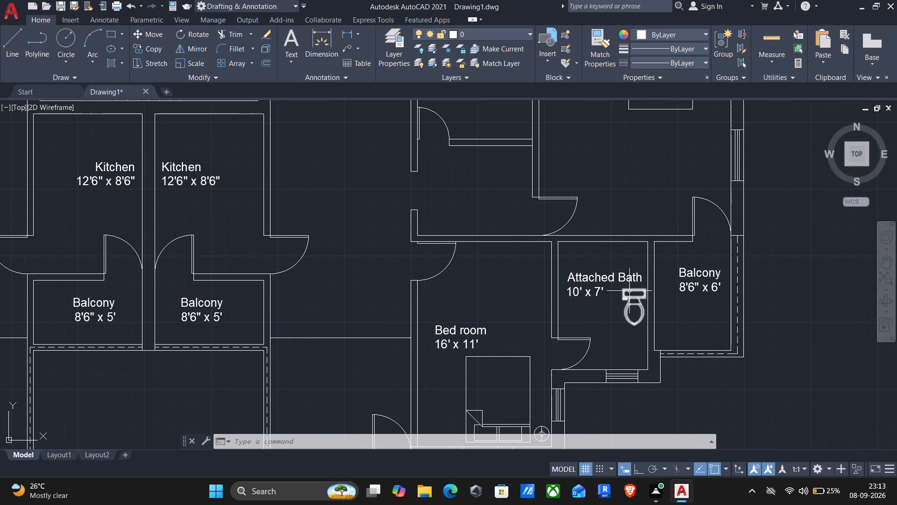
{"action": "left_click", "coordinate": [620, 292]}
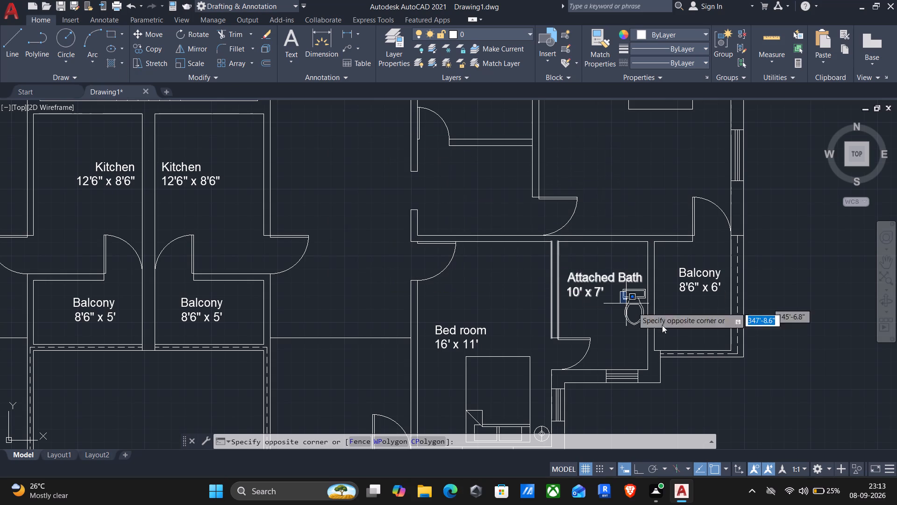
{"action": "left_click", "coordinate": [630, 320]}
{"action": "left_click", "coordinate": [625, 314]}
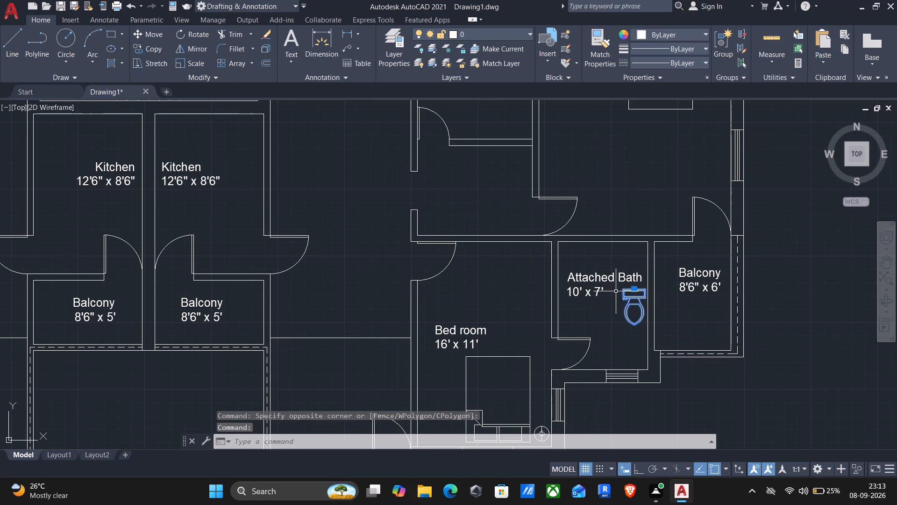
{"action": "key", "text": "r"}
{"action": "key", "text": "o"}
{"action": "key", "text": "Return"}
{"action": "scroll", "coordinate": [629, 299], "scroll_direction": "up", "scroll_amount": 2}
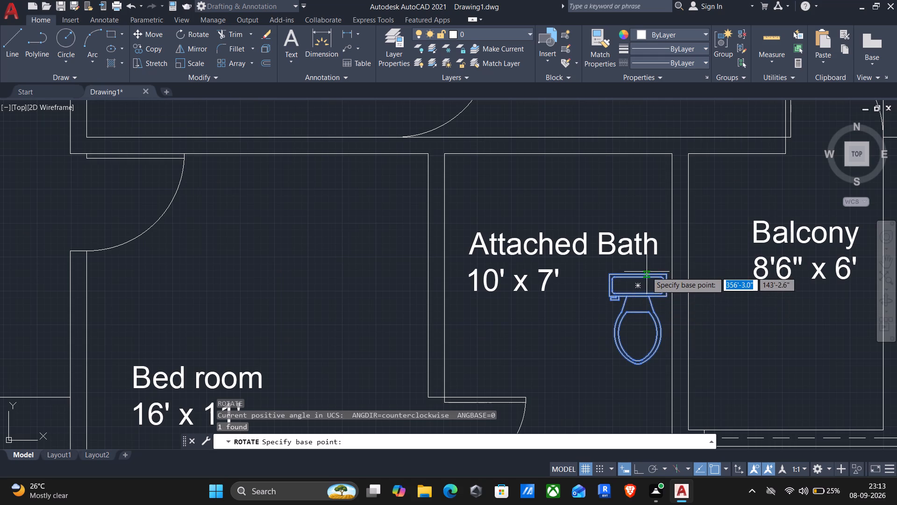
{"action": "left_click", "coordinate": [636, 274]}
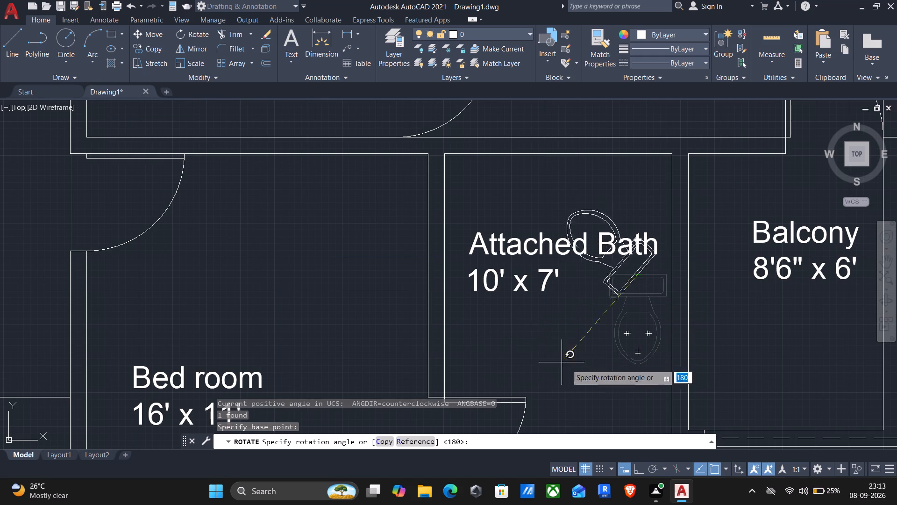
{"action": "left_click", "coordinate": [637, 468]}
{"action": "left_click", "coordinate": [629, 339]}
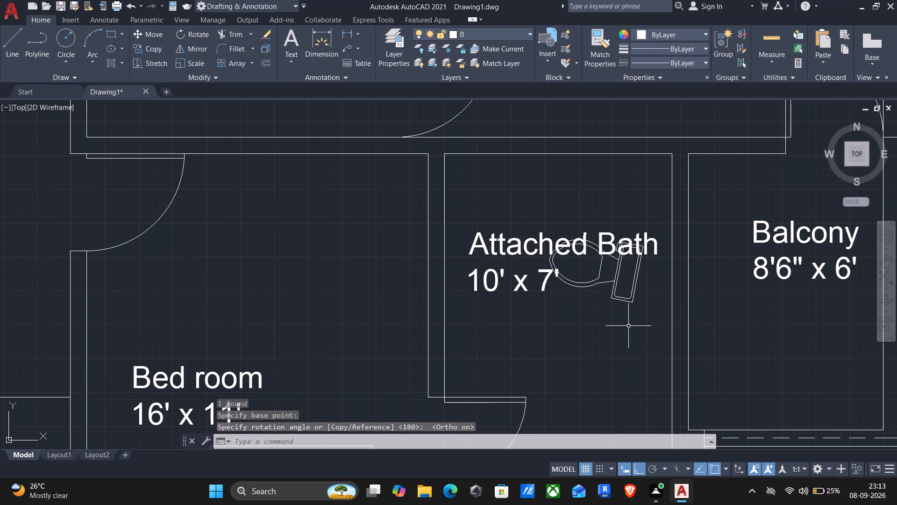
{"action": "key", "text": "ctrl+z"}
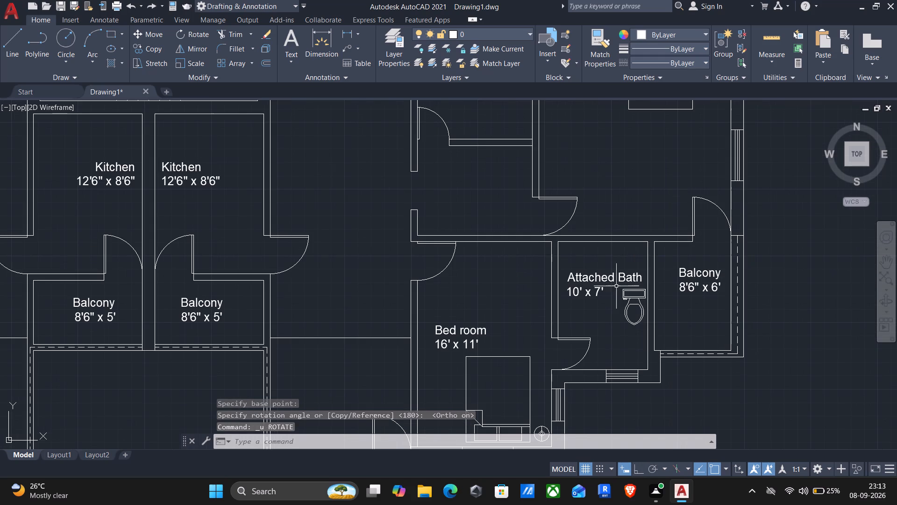
Rotate the southeast Attached Bath toilet 90° clockwise about its tank's rear midpoint with Ortho on, so the bowl points west.
{"action": "left_click", "coordinate": [627, 292]}
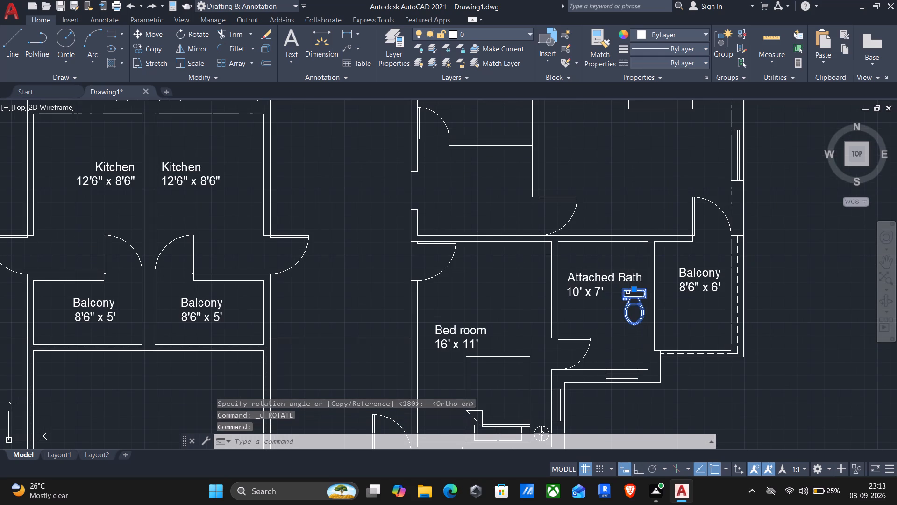
{"action": "key", "text": "r"}
{"action": "key", "text": "o"}
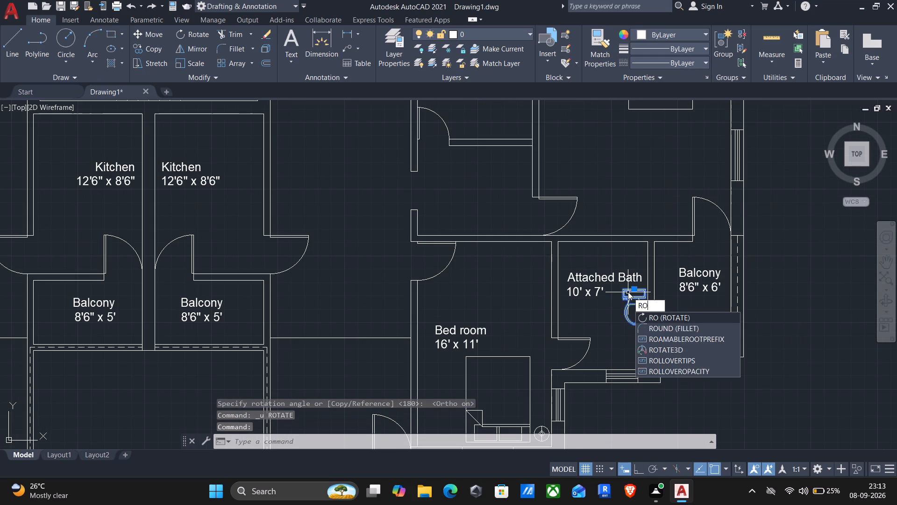
{"action": "key", "text": "Return"}
{"action": "left_click", "coordinate": [633, 287]}
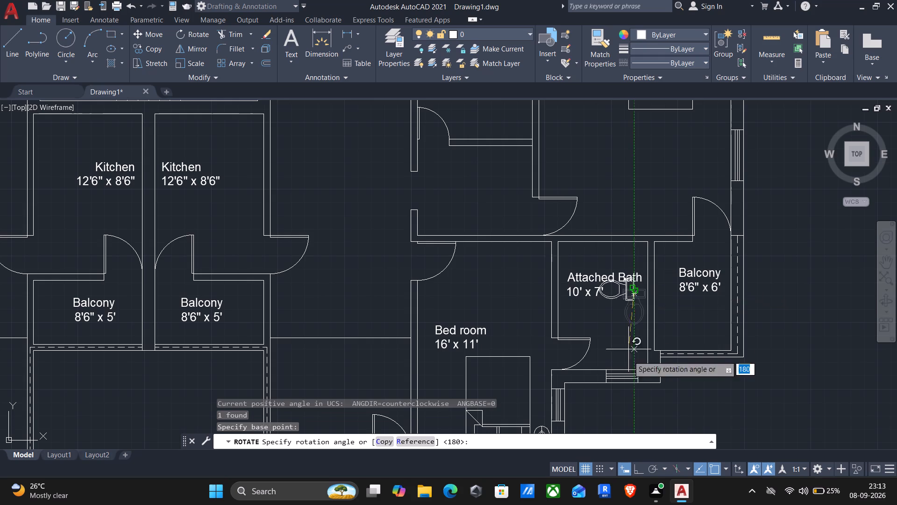
{"action": "left_click", "coordinate": [636, 470]}
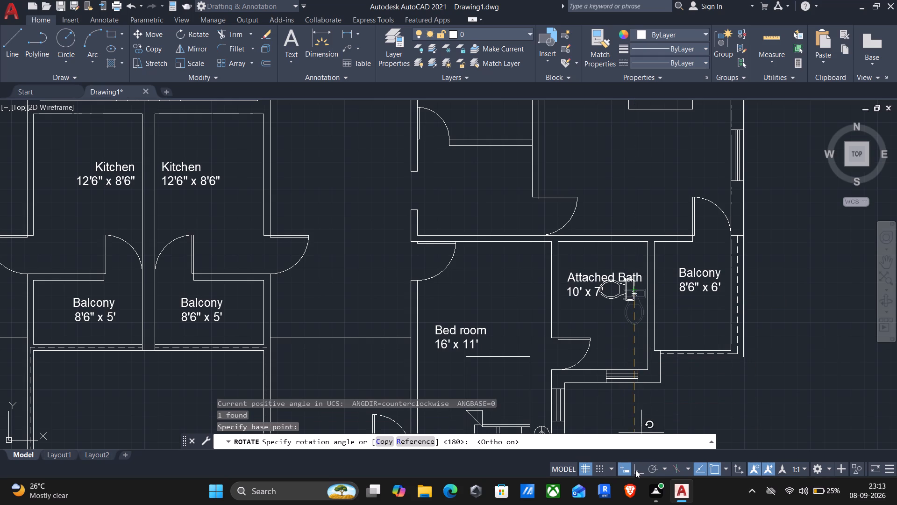
{"action": "left_click", "coordinate": [631, 335]}
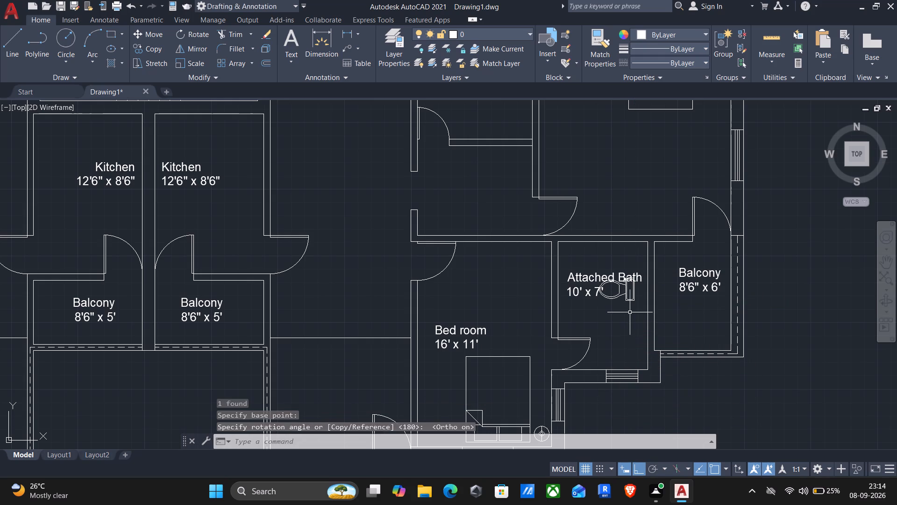
Move the southeast Attached Bath toilet from its tank's rear midpoint about 1'-1.6" with Ortho off, setting the tank close against the east wall.
{"action": "left_click", "coordinate": [630, 301]}
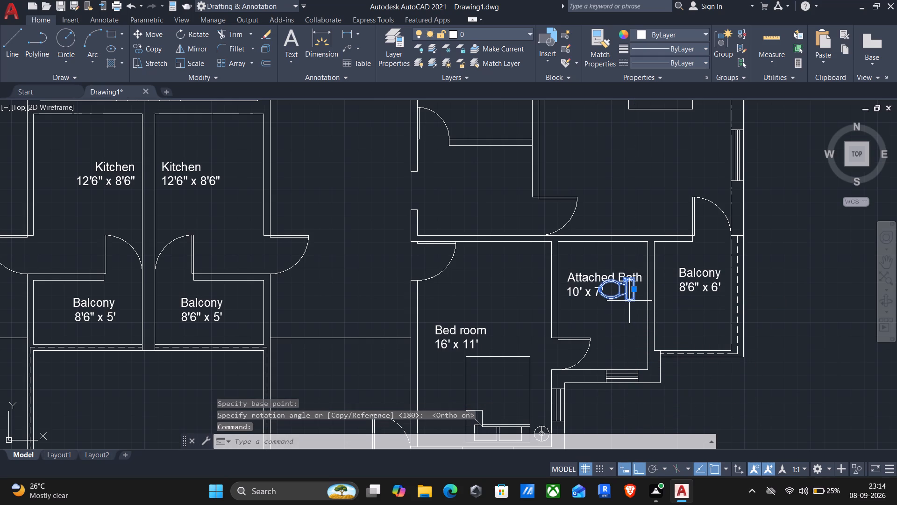
{"action": "key", "text": "m"}
{"action": "key", "text": "Return"}
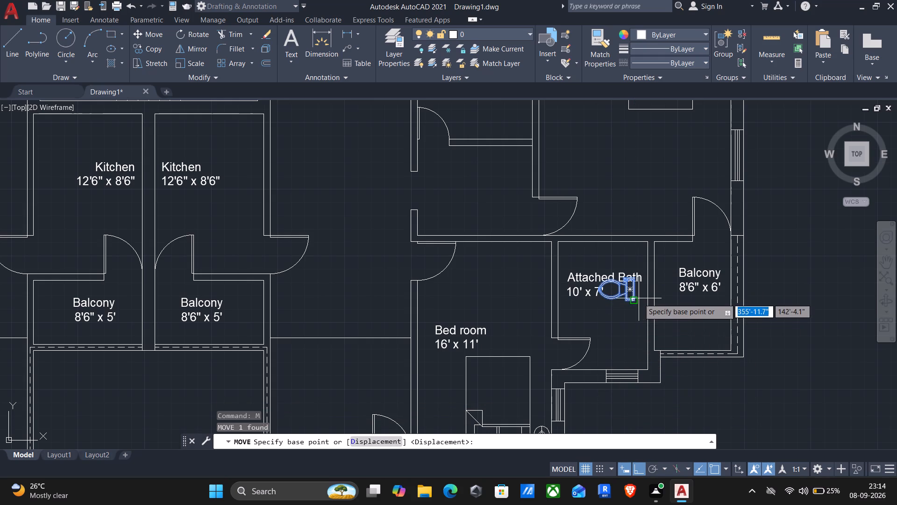
{"action": "scroll", "coordinate": [639, 297], "scroll_direction": "up", "scroll_amount": 3}
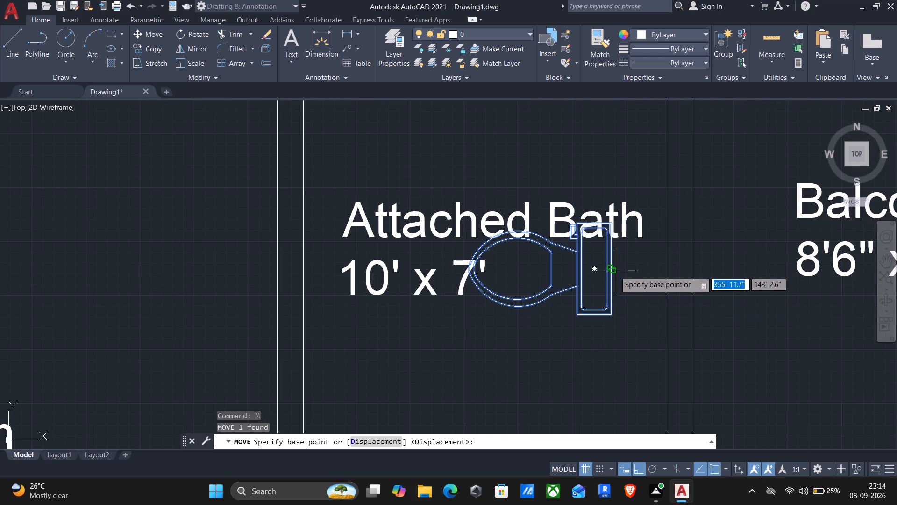
{"action": "left_click", "coordinate": [615, 271]}
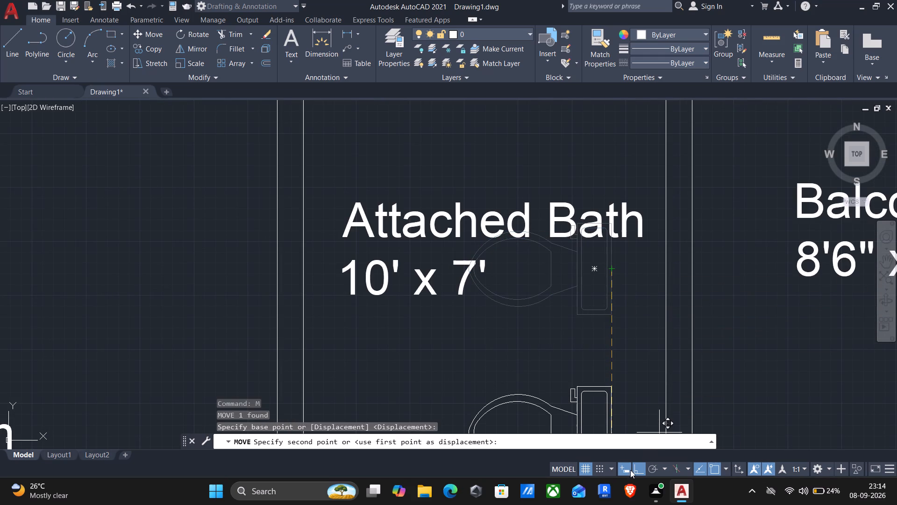
{"action": "left_click", "coordinate": [636, 468]}
{"action": "scroll", "coordinate": [643, 413], "scroll_direction": "down", "scroll_amount": 2}
{"action": "middle_click_drag", "start_coordinate": [637, 372], "coordinate": [631, 310]}
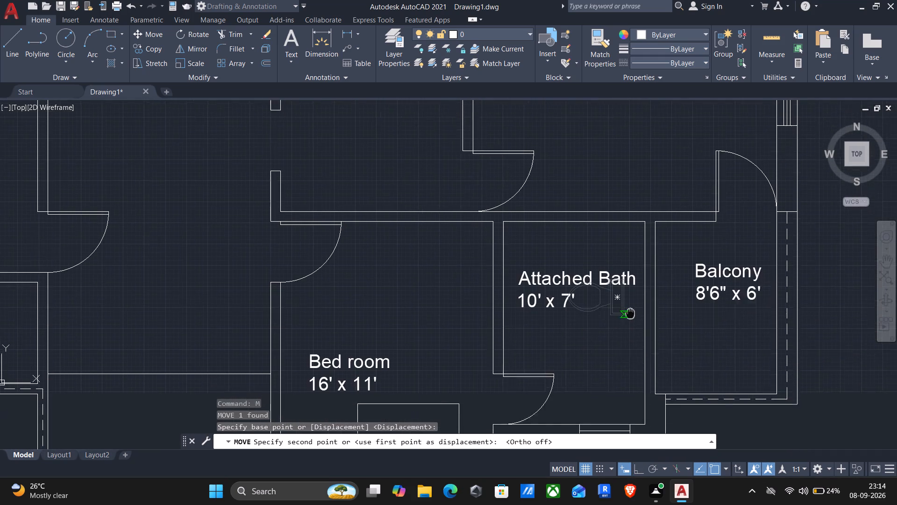
{"action": "middle_click_drag", "start_coordinate": [631, 310], "coordinate": [631, 296]}
{"action": "scroll", "coordinate": [632, 295], "scroll_direction": "up", "scroll_amount": 2}
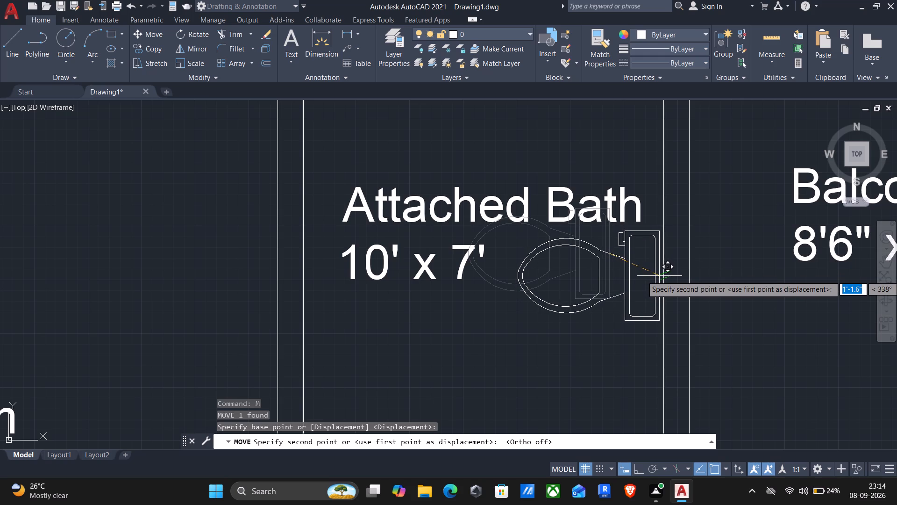
{"action": "left_click", "coordinate": [659, 276]}
{"action": "scroll", "coordinate": [659, 275], "scroll_direction": "down", "scroll_amount": 2}
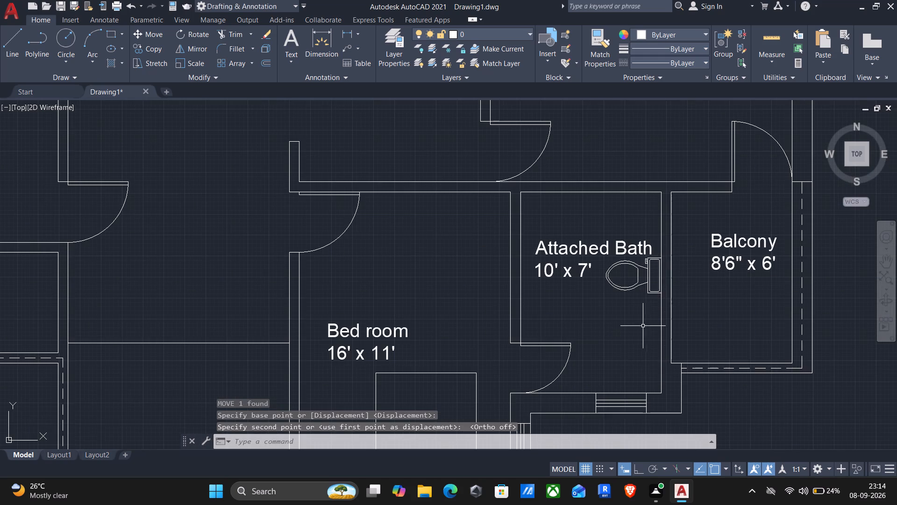
Move the southeast unit's Common Bath toilet slightly north, bringing its tank closer to the window wall.
{"action": "middle_click_drag", "start_coordinate": [642, 328], "coordinate": [648, 286]}
{"action": "scroll", "coordinate": [648, 282], "scroll_direction": "down", "scroll_amount": 2}
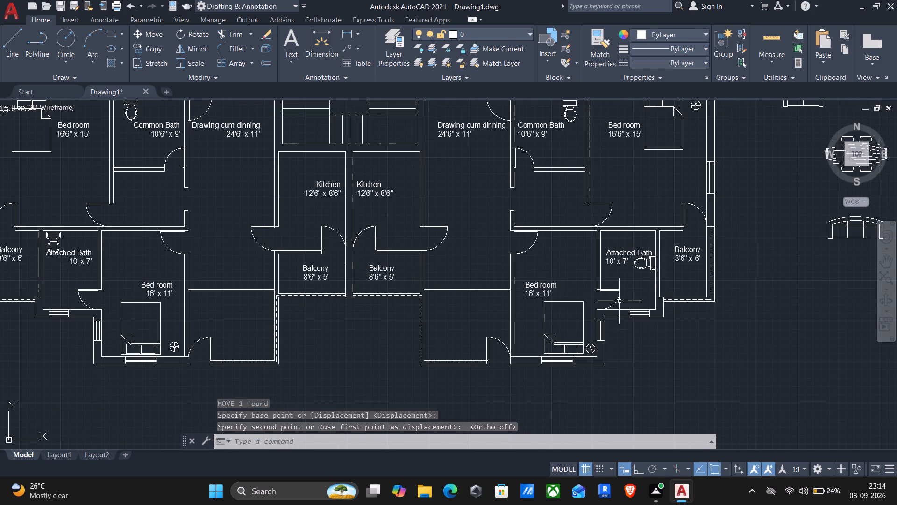
{"action": "middle_click_drag", "start_coordinate": [634, 266], "coordinate": [608, 356]}
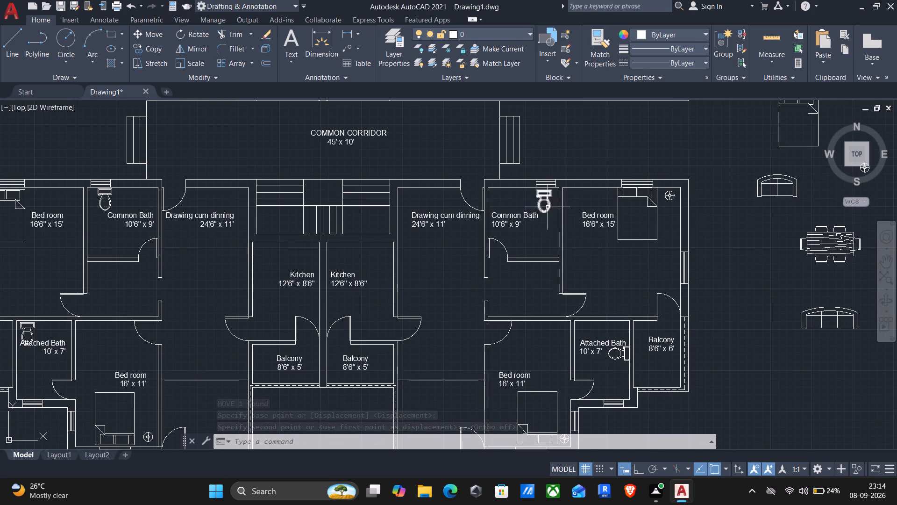
{"action": "scroll", "coordinate": [546, 205], "scroll_direction": "up", "scroll_amount": 2}
{"action": "left_click", "coordinate": [537, 173]}
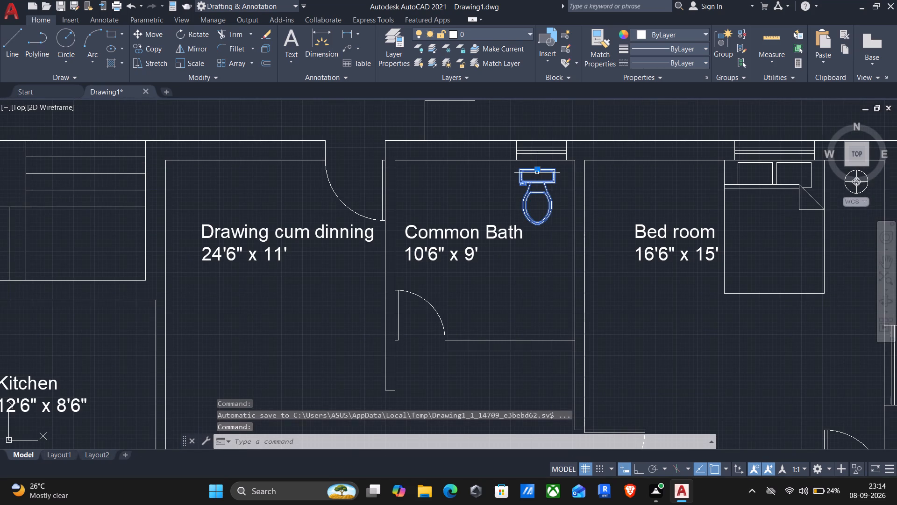
{"action": "key", "text": "m"}
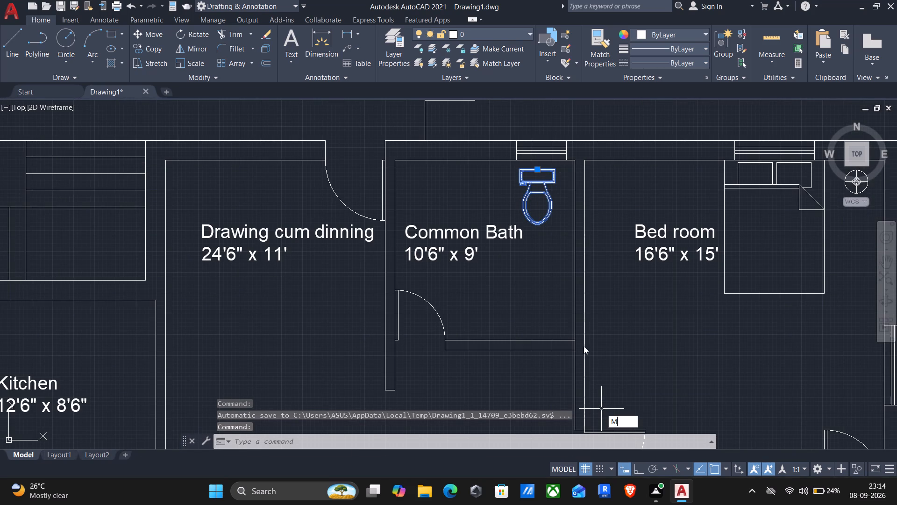
{"action": "key", "text": "Return"}
{"action": "scroll", "coordinate": [539, 172], "scroll_direction": "up", "scroll_amount": 1}
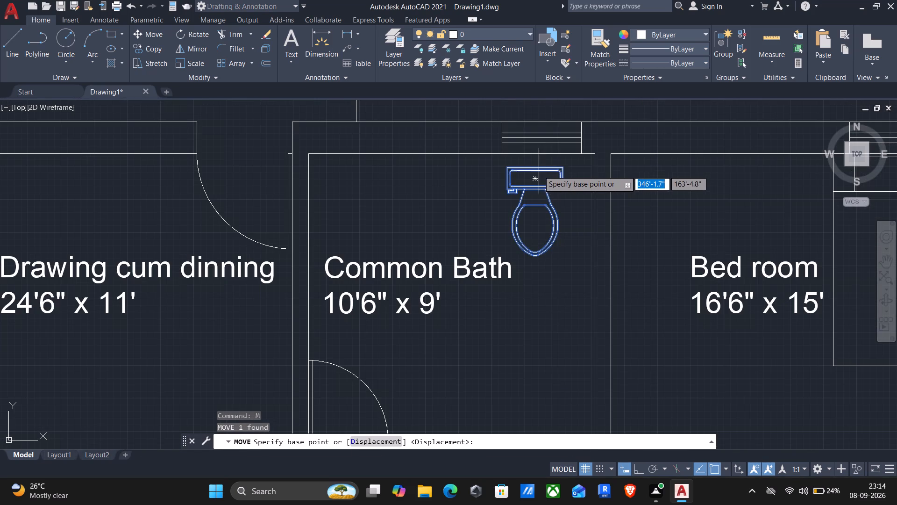
{"action": "left_click", "coordinate": [538, 164]}
{"action": "left_click", "coordinate": [539, 159]}
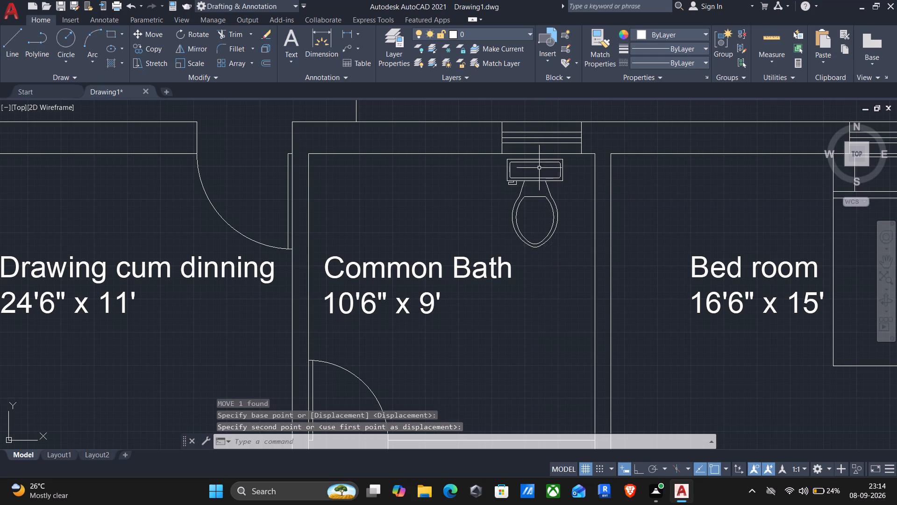
Move the southwest unit's Attached Bath toilet slightly north, bringing its tank close to the bathroom's north wall.
{"action": "scroll", "coordinate": [540, 190], "scroll_direction": "down", "scroll_amount": 2}
{"action": "middle_click_drag", "start_coordinate": [556, 270], "coordinate": [577, 240]}
{"action": "scroll", "coordinate": [578, 234], "scroll_direction": "down", "scroll_amount": 1}
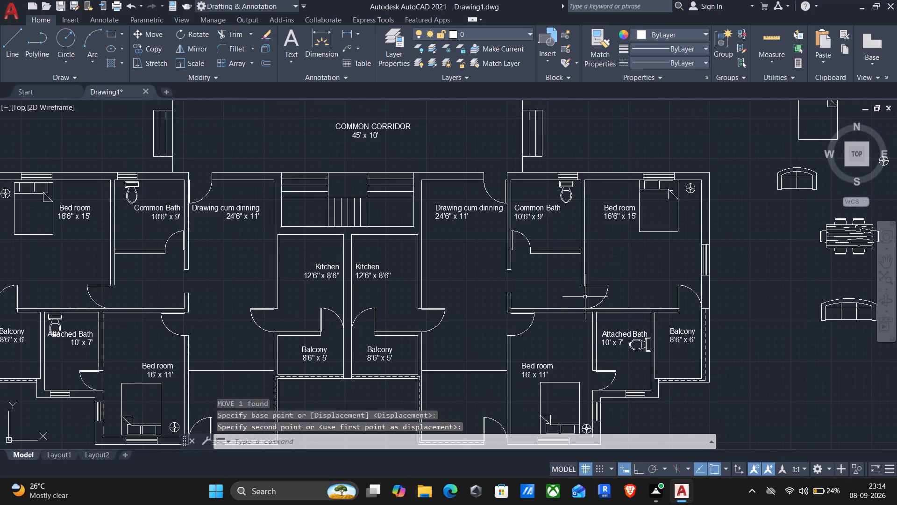
{"action": "middle_click_drag", "start_coordinate": [588, 309], "coordinate": [598, 269]}
{"action": "middle_click_drag", "start_coordinate": [619, 301], "coordinate": [622, 288]}
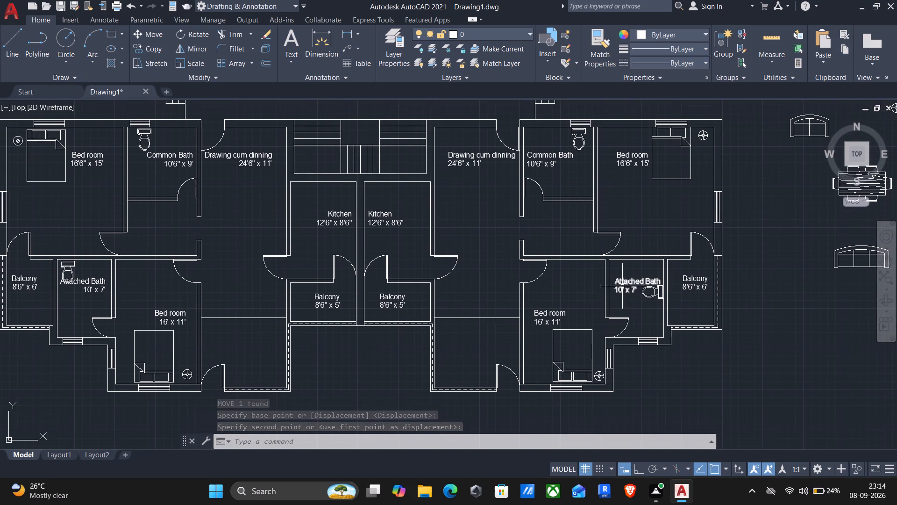
{"action": "middle_click_drag", "start_coordinate": [575, 354], "coordinate": [591, 316]}
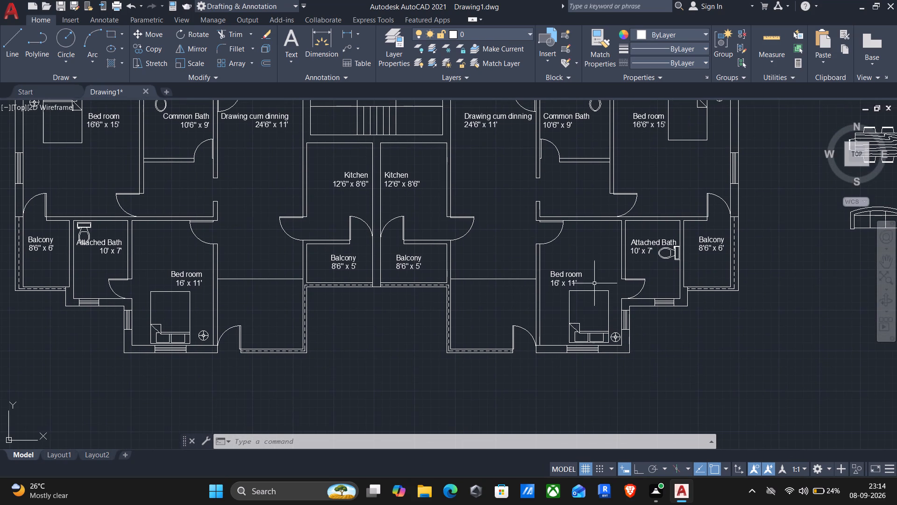
{"action": "middle_click_drag", "start_coordinate": [484, 258], "coordinate": [473, 293]}
{"action": "scroll", "coordinate": [484, 308], "scroll_direction": "down", "scroll_amount": 1}
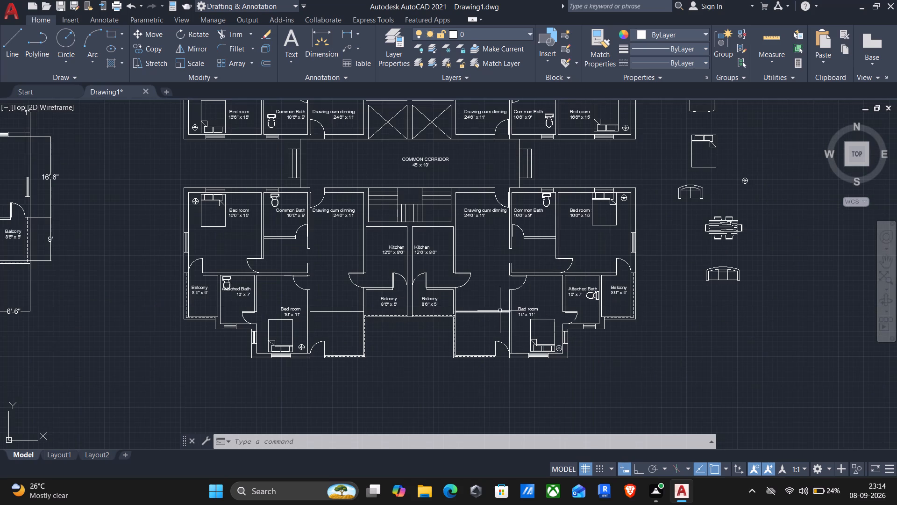
{"action": "middle_click_drag", "start_coordinate": [497, 274], "coordinate": [531, 257]}
{"action": "middle_click_drag", "start_coordinate": [534, 256], "coordinate": [538, 252]}
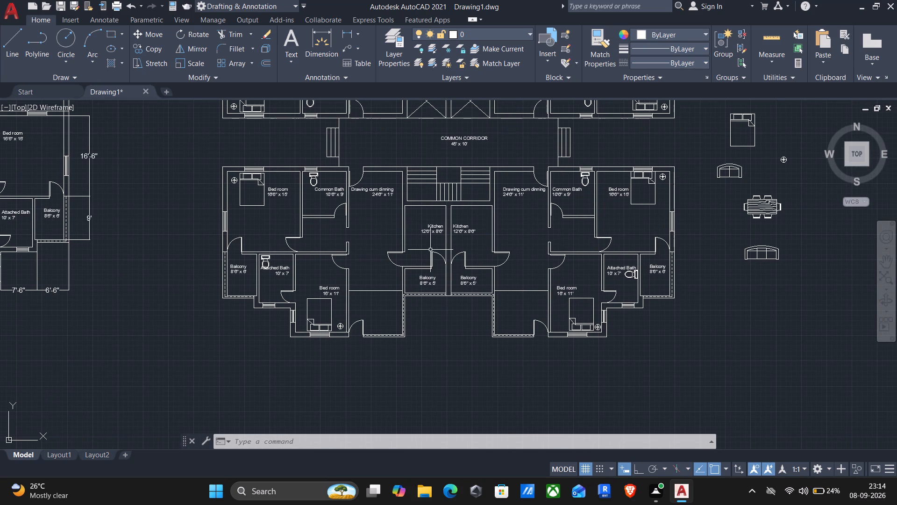
{"action": "middle_click_drag", "start_coordinate": [427, 249], "coordinate": [467, 224]}
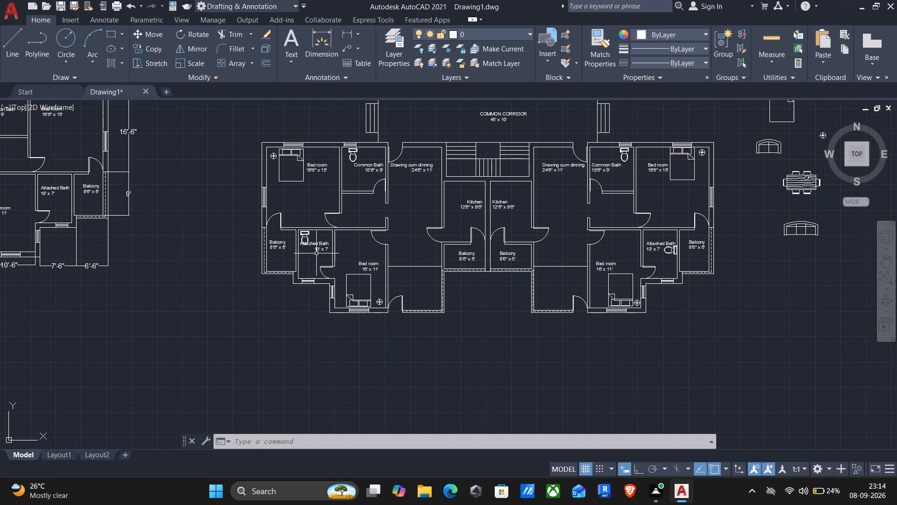
{"action": "scroll", "coordinate": [311, 242], "scroll_direction": "up", "scroll_amount": 2}
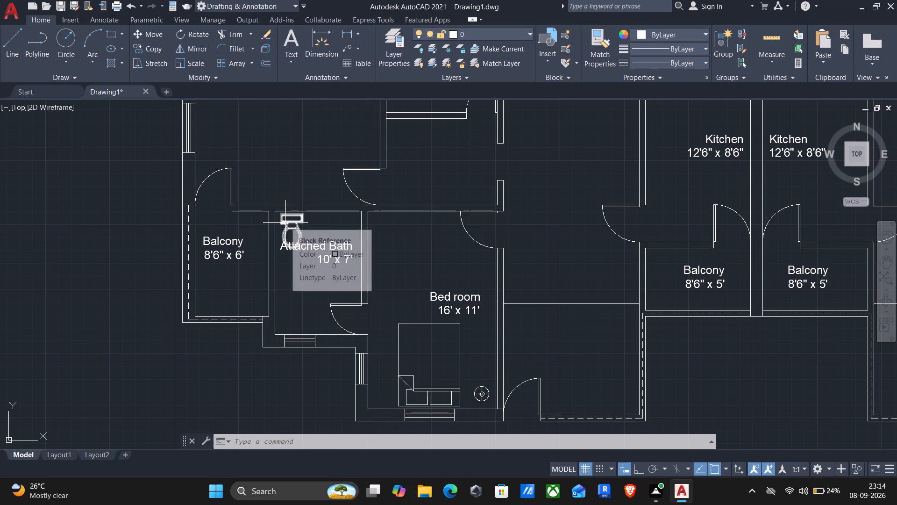
{"action": "left_click", "coordinate": [291, 220]}
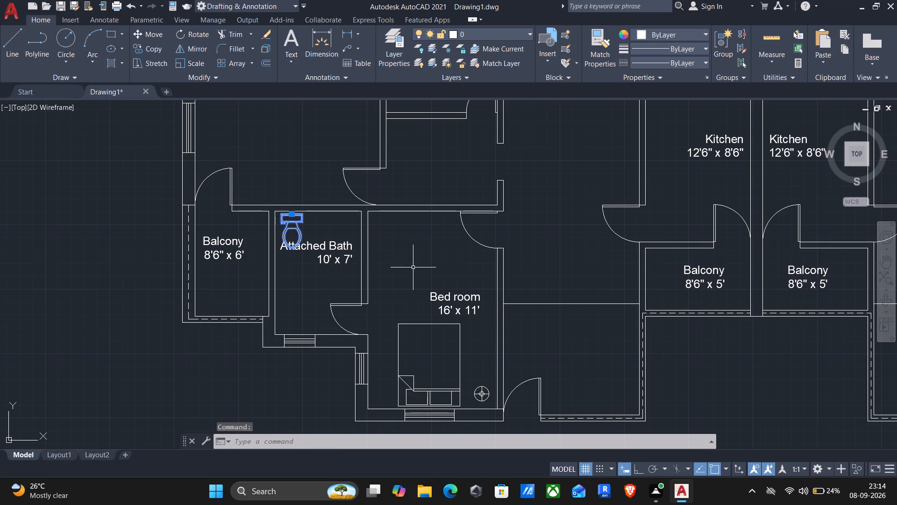
{"action": "key", "text": "m"}
{"action": "key", "text": "Return"}
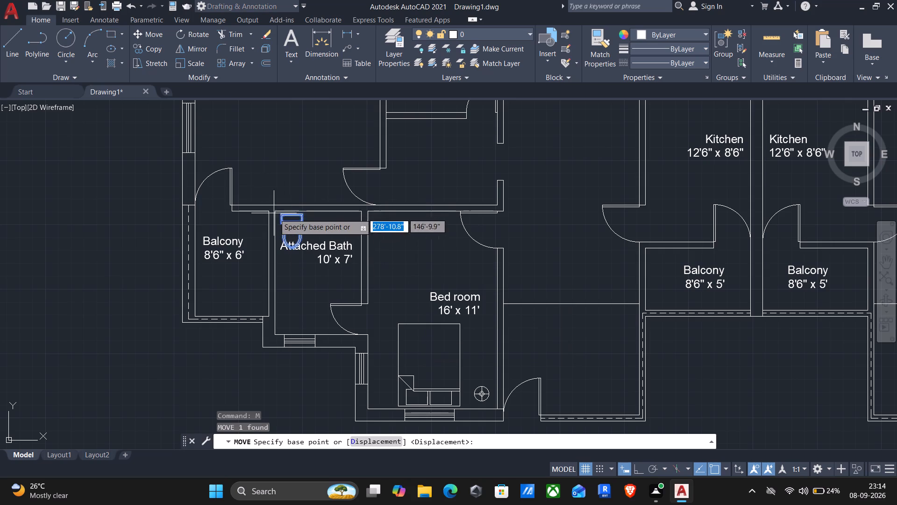
{"action": "scroll", "coordinate": [274, 214], "scroll_direction": "up", "scroll_amount": 5}
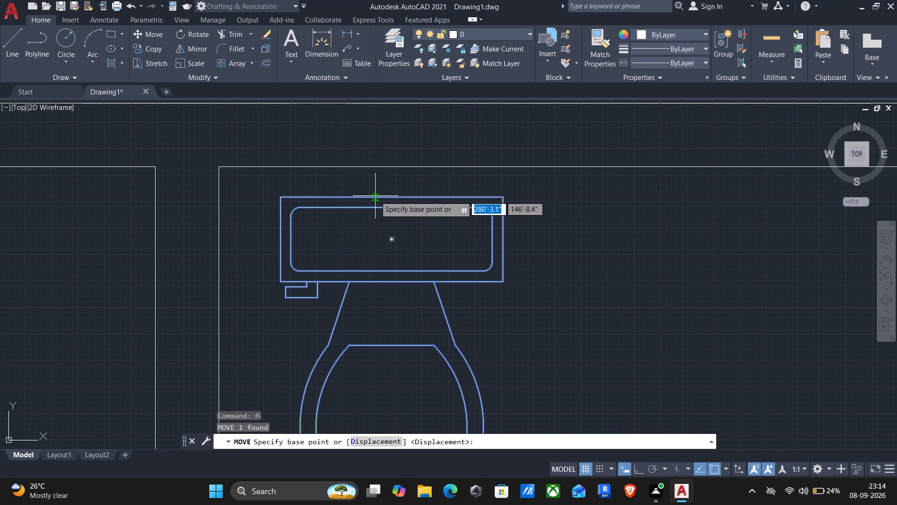
{"action": "left_click", "coordinate": [375, 196]}
{"action": "left_click", "coordinate": [377, 174]}
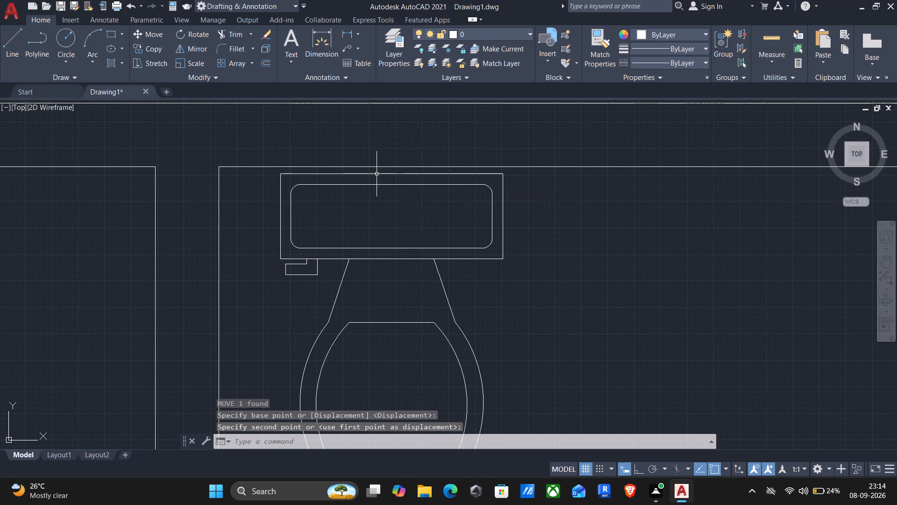
Move the southwest unit's Common Bath toilet slightly north, bringing its tank close to the window wall.
{"action": "scroll", "coordinate": [378, 177], "scroll_direction": "down", "scroll_amount": 2}
{"action": "scroll", "coordinate": [410, 211], "scroll_direction": "down", "scroll_amount": 2}
{"action": "middle_click_drag", "start_coordinate": [432, 225], "coordinate": [366, 282]}
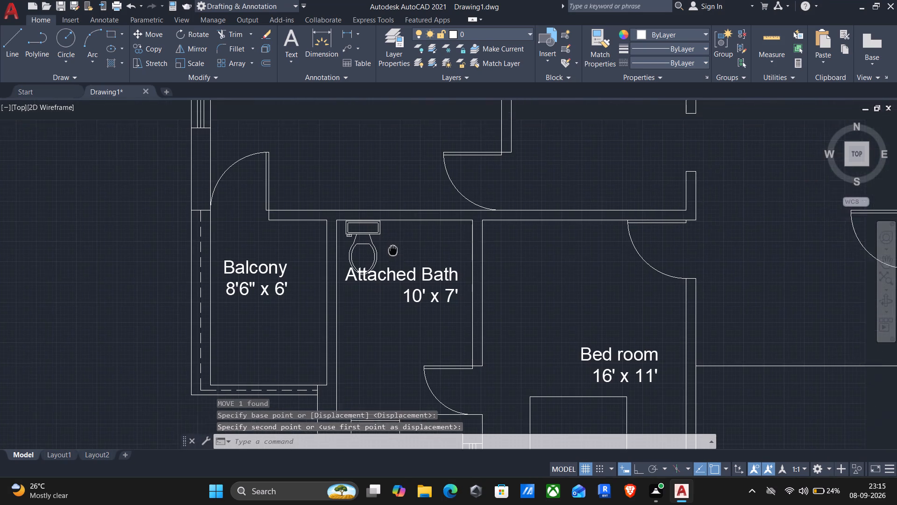
{"action": "middle_click_drag", "start_coordinate": [366, 282], "coordinate": [360, 297]}
{"action": "scroll", "coordinate": [370, 276], "scroll_direction": "down", "scroll_amount": 2}
{"action": "middle_click_drag", "start_coordinate": [365, 224], "coordinate": [338, 255]}
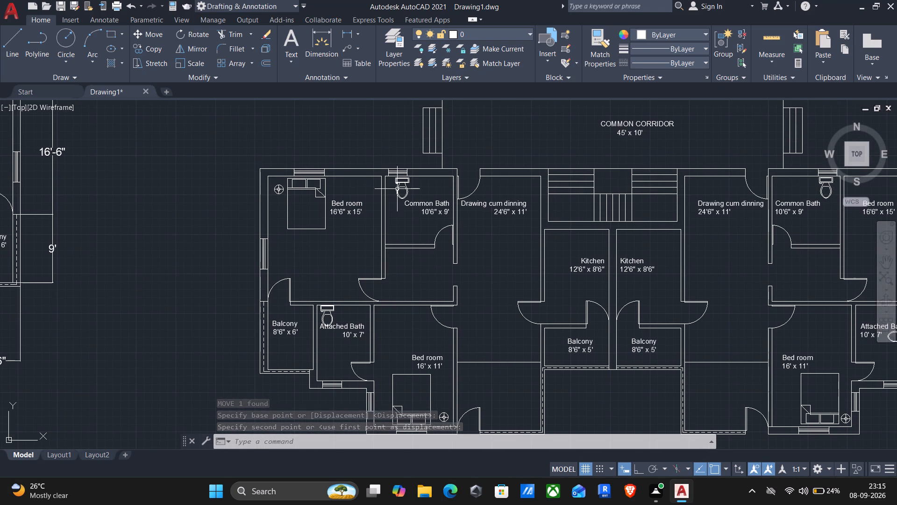
{"action": "scroll", "coordinate": [402, 190], "scroll_direction": "up", "scroll_amount": 1}
{"action": "left_click", "coordinate": [398, 175]}
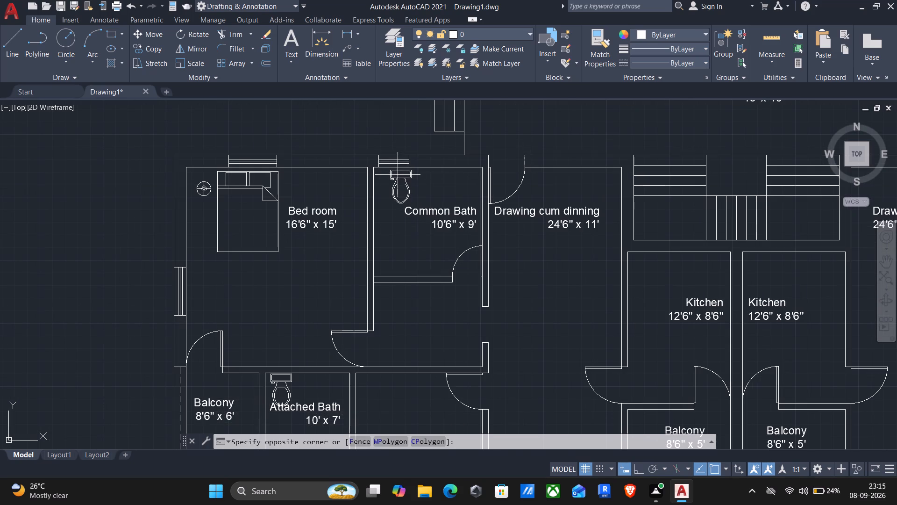
{"action": "left_click", "coordinate": [395, 202]}
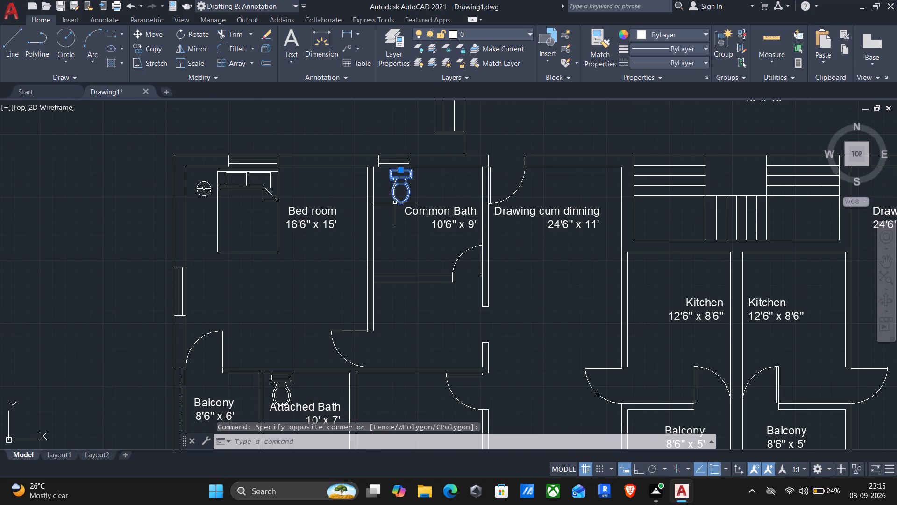
{"action": "key", "text": "comma"}
{"action": "key", "text": "BackSpace"}
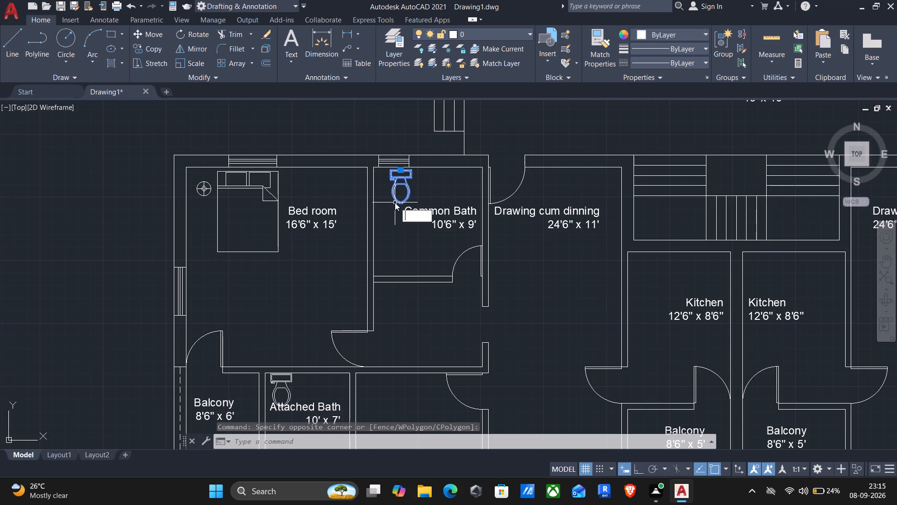
{"action": "key", "text": "m"}
{"action": "key", "text": "Return"}
{"action": "scroll", "coordinate": [382, 177], "scroll_direction": "up", "scroll_amount": 3}
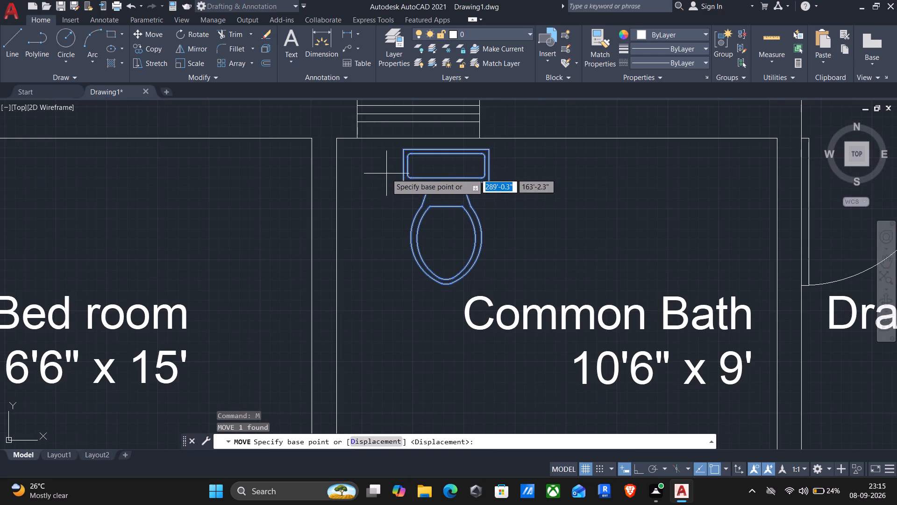
{"action": "left_click", "coordinate": [442, 148]}
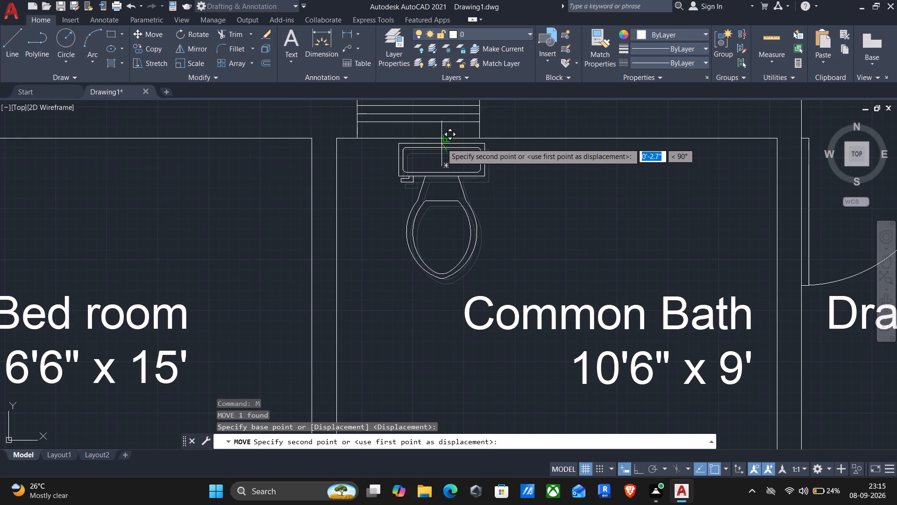
{"action": "left_click", "coordinate": [441, 142]}
Rotate the northwest unit's Common Bath toilet 90° about its tank's rear midpoint with Ortho on, so the bowl faces east.
{"action": "scroll", "coordinate": [444, 153], "scroll_direction": "down", "scroll_amount": 2}
{"action": "middle_click_drag", "start_coordinate": [457, 176], "coordinate": [384, 286]}
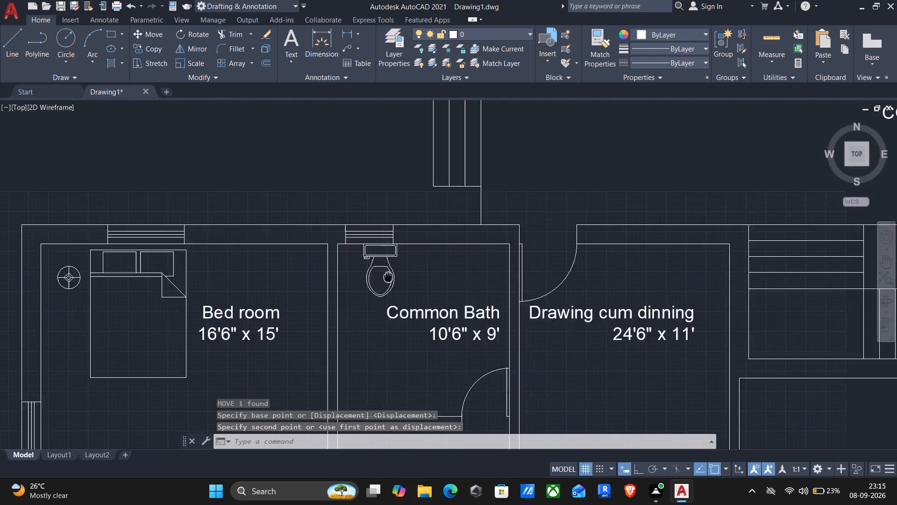
{"action": "middle_click_drag", "start_coordinate": [384, 286], "coordinate": [382, 299]}
{"action": "scroll", "coordinate": [397, 267], "scroll_direction": "down", "scroll_amount": 2}
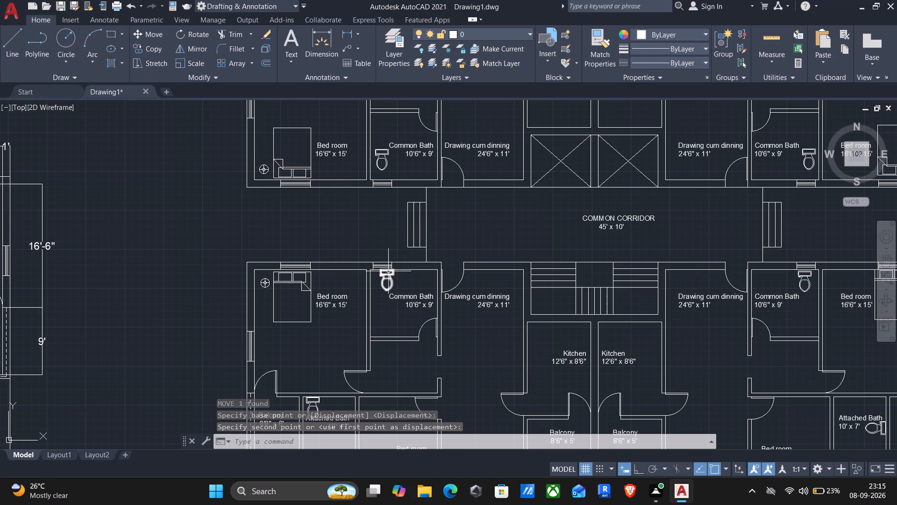
{"action": "left_click", "coordinate": [377, 153]}
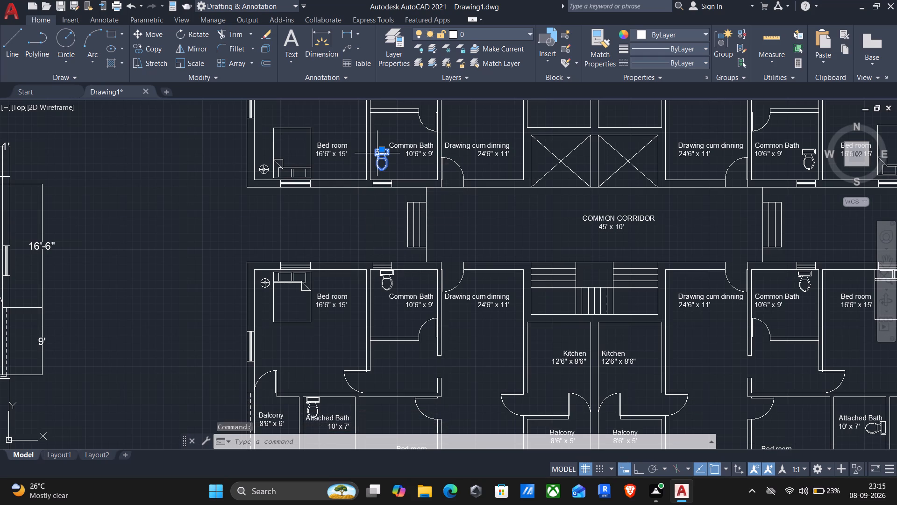
{"action": "key", "text": "r"}
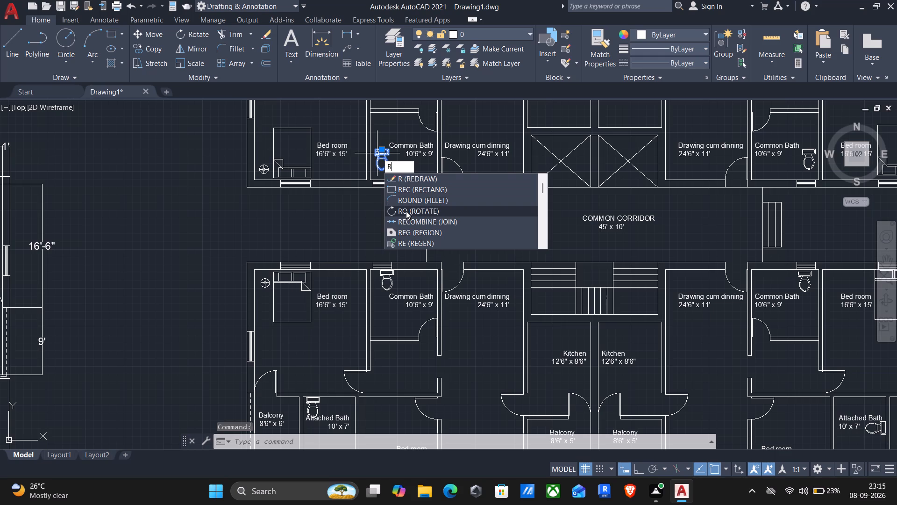
{"action": "left_click", "coordinate": [405, 209]}
{"action": "scroll", "coordinate": [386, 162], "scroll_direction": "up", "scroll_amount": 2}
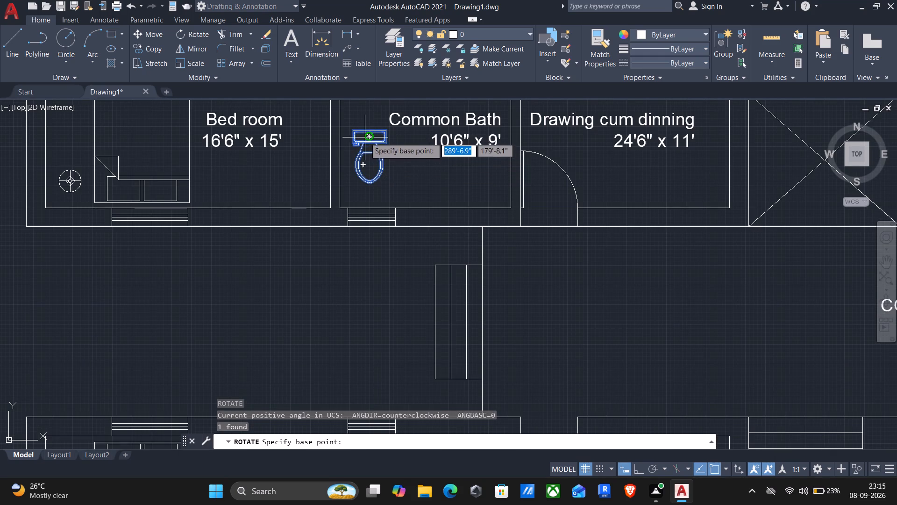
{"action": "left_click", "coordinate": [367, 130]}
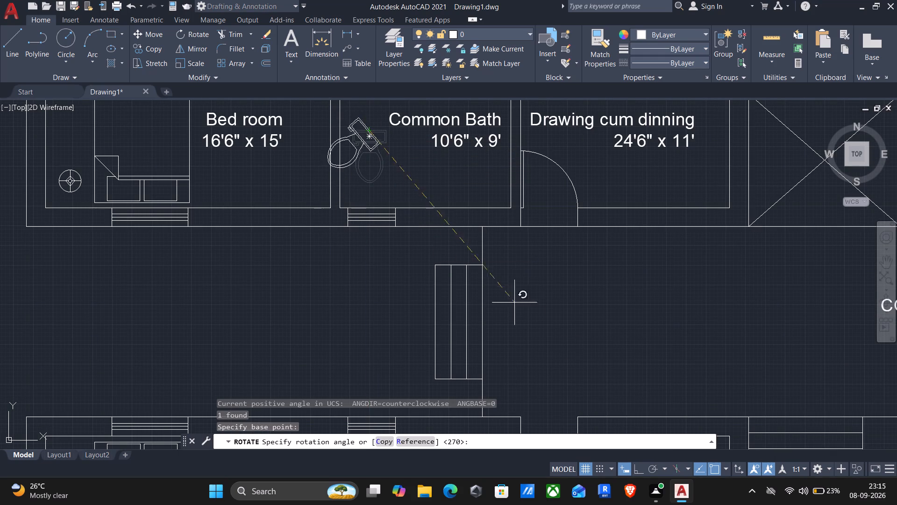
{"action": "left_click", "coordinate": [637, 465]}
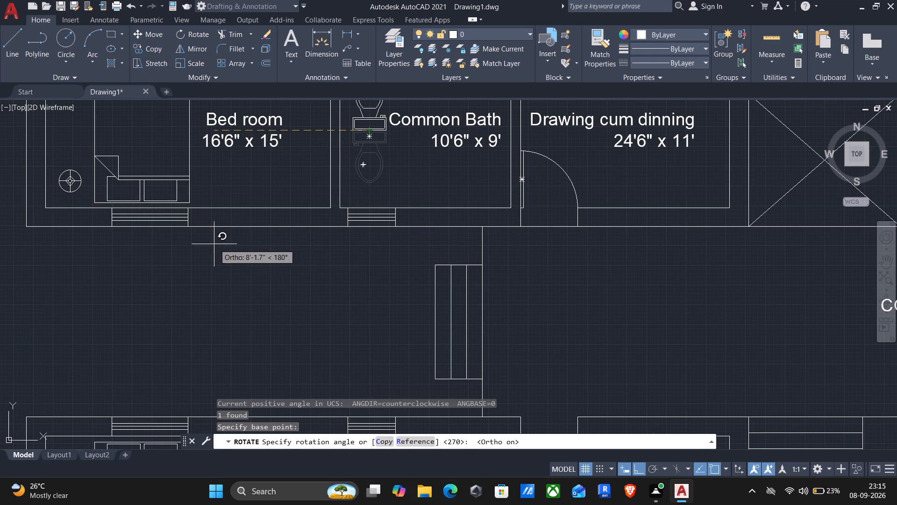
{"action": "middle_click_drag", "start_coordinate": [216, 174], "coordinate": [209, 309]}
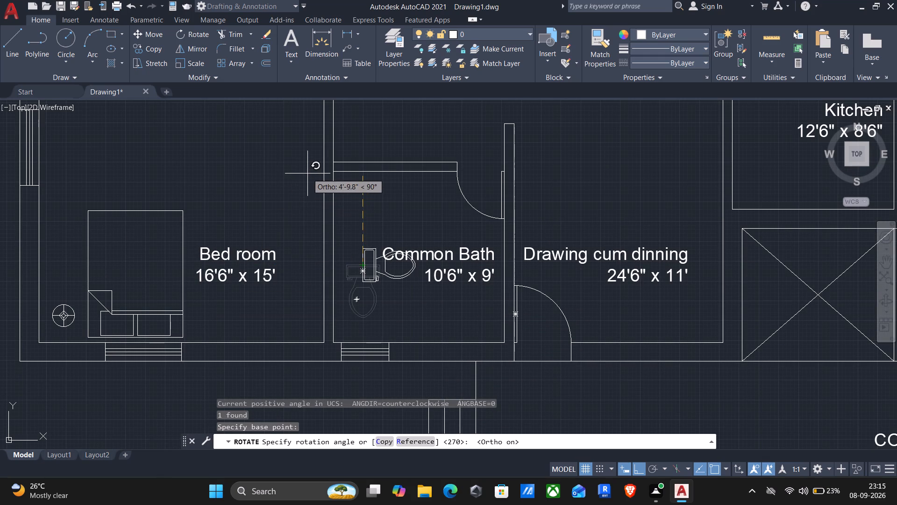
{"action": "left_click", "coordinate": [309, 174]}
Move the northwest unit's Common Bath toilet about 1'-4" west, setting its tank close against the west wall.
{"action": "left_click", "coordinate": [362, 255]}
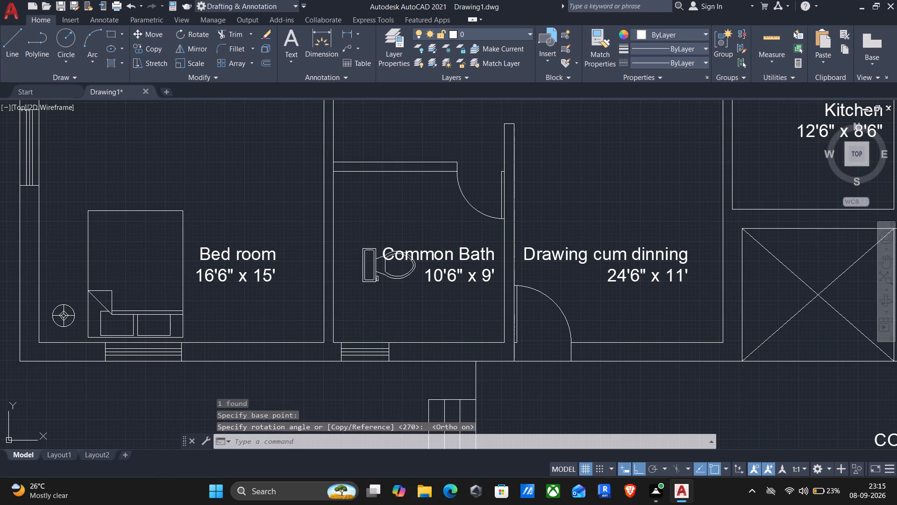
{"action": "key", "text": "n"}
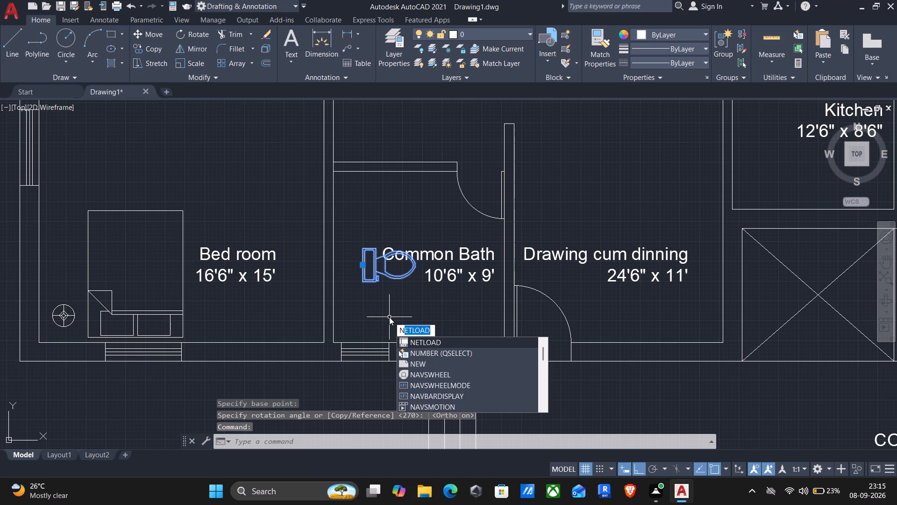
{"action": "key", "text": "BackSpace"}
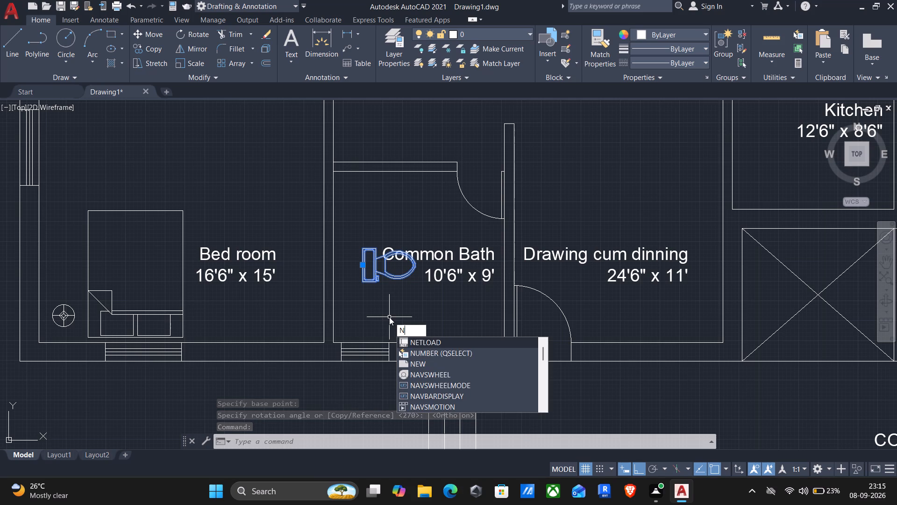
{"action": "key", "text": "m"}
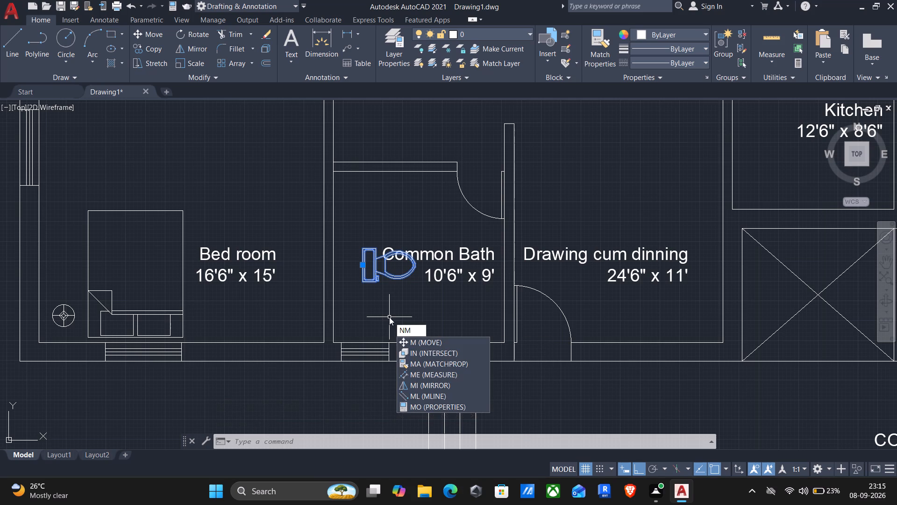
{"action": "key", "text": "BackSpace"}
{"action": "key", "text": "BackSpace"}
{"action": "key", "text": "BackSpace"}
{"action": "key", "text": "m"}
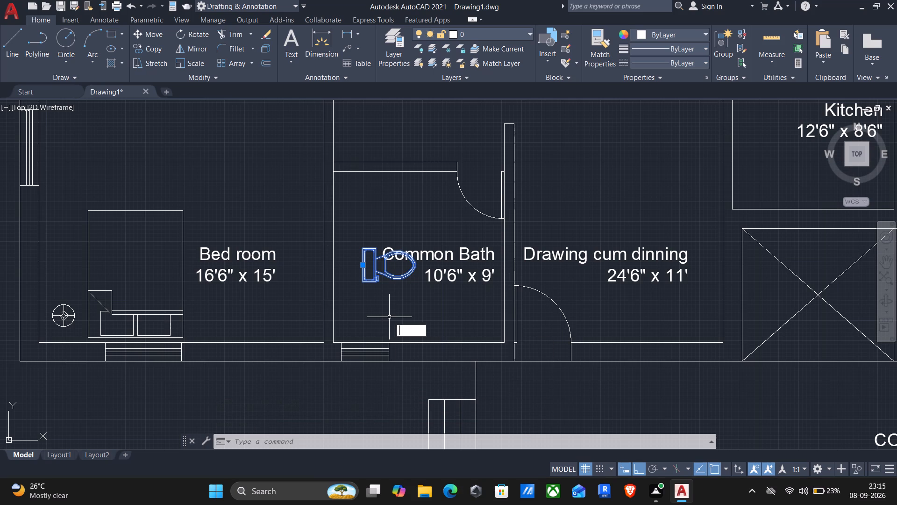
{"action": "key", "text": "Return"}
{"action": "scroll", "coordinate": [364, 277], "scroll_direction": "up", "scroll_amount": 2}
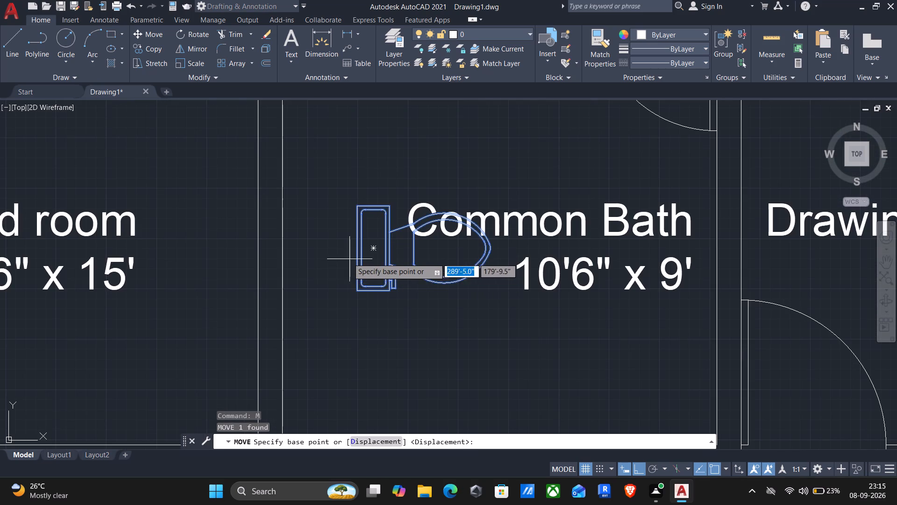
{"action": "left_click", "coordinate": [354, 252]}
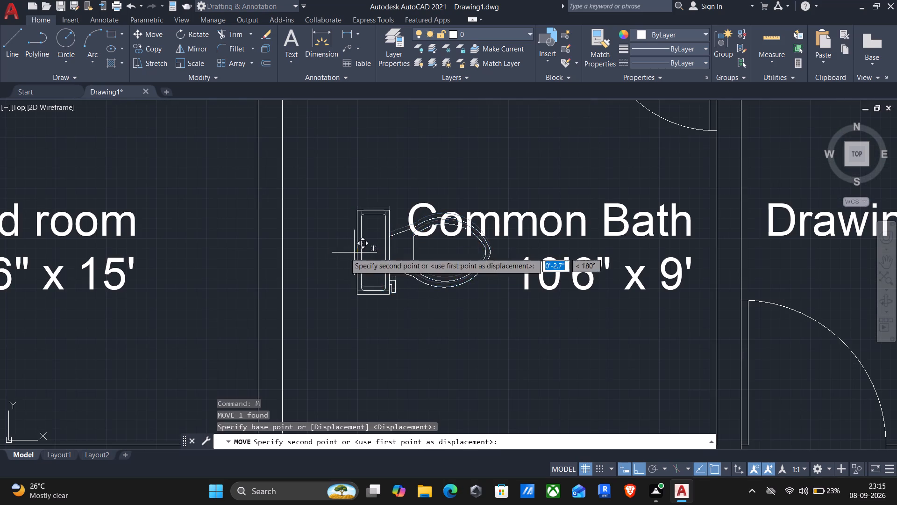
{"action": "scroll", "coordinate": [297, 272], "scroll_direction": "down", "scroll_amount": 2}
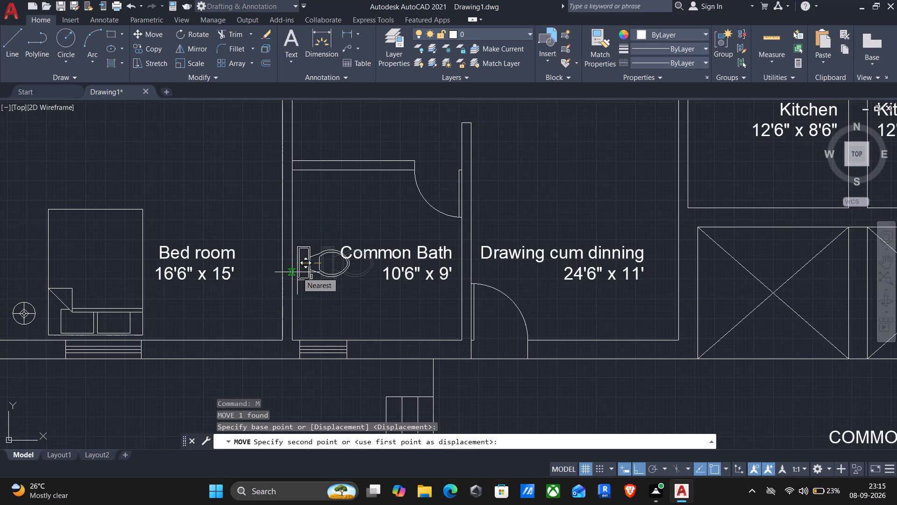
{"action": "scroll", "coordinate": [300, 269], "scroll_direction": "up", "scroll_amount": 1}
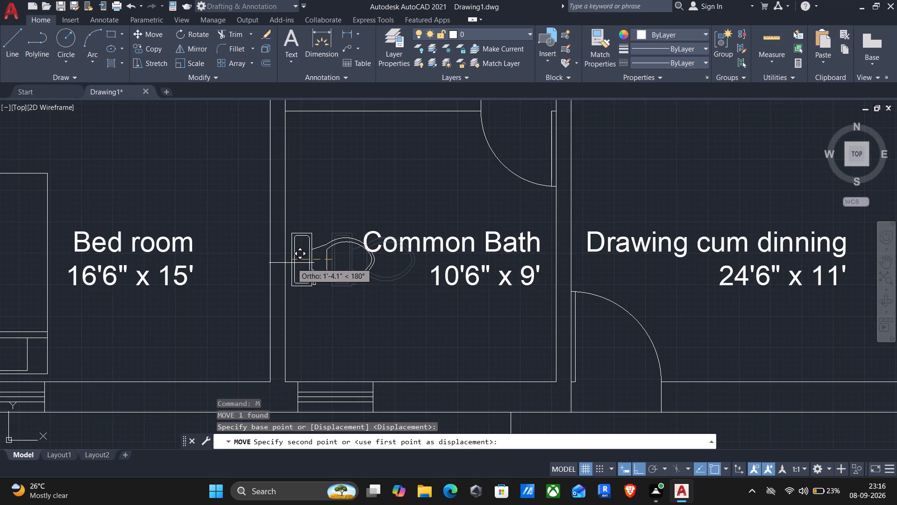
{"action": "left_click", "coordinate": [291, 263]}
Rotate the northwest unit's Attached Bath toilet 90° about its tank's rear midpoint, so the bowl faces east.
{"action": "scroll", "coordinate": [291, 266], "scroll_direction": "down", "scroll_amount": 2}
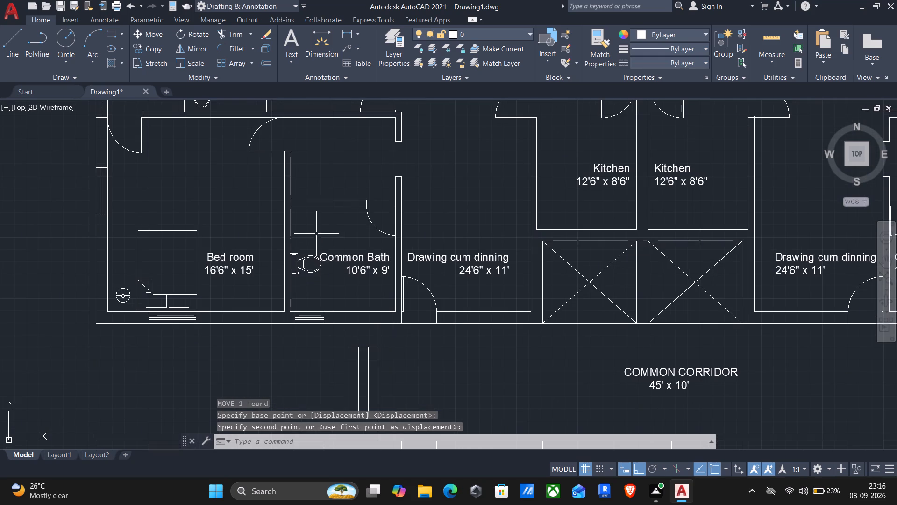
{"action": "middle_click_drag", "start_coordinate": [317, 234], "coordinate": [299, 309]}
{"action": "scroll", "coordinate": [298, 286], "scroll_direction": "down", "scroll_amount": 1}
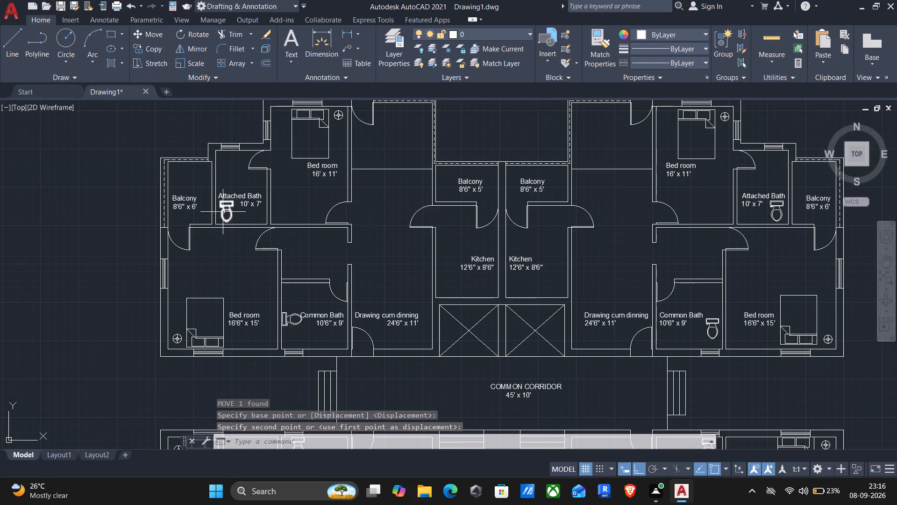
{"action": "left_click", "coordinate": [223, 207]}
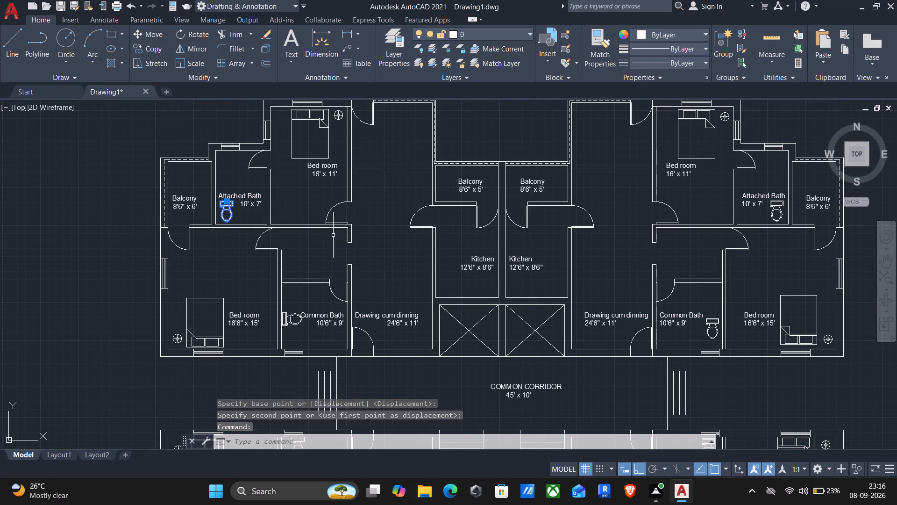
{"action": "key", "text": "r"}
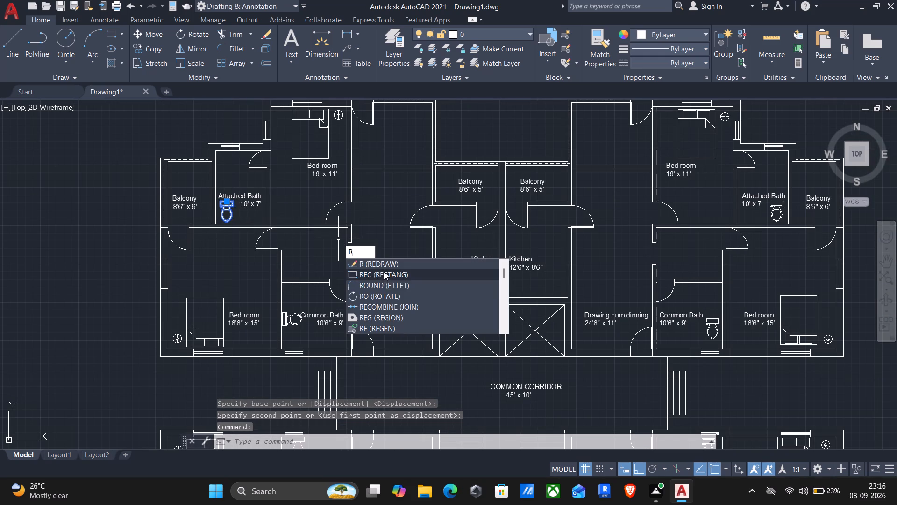
{"action": "left_click", "coordinate": [374, 296]}
{"action": "scroll", "coordinate": [247, 209], "scroll_direction": "up", "scroll_amount": 2}
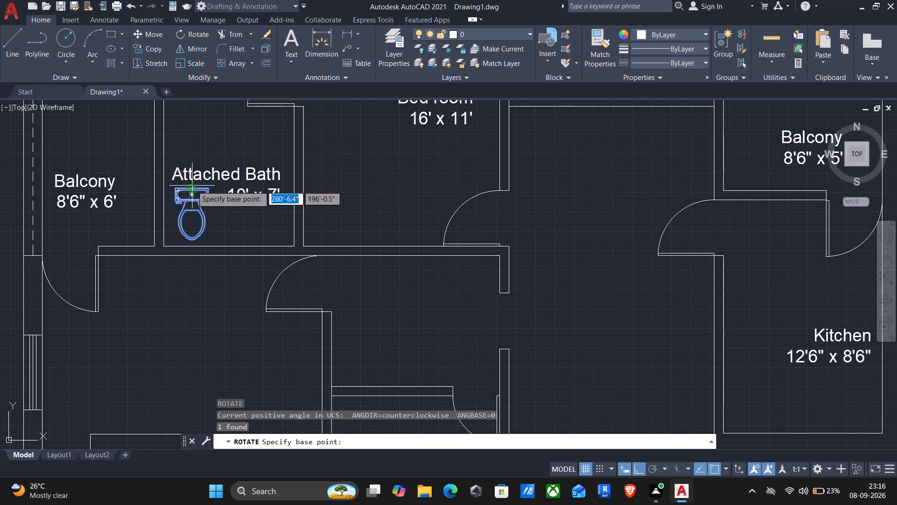
{"action": "left_click", "coordinate": [192, 186]}
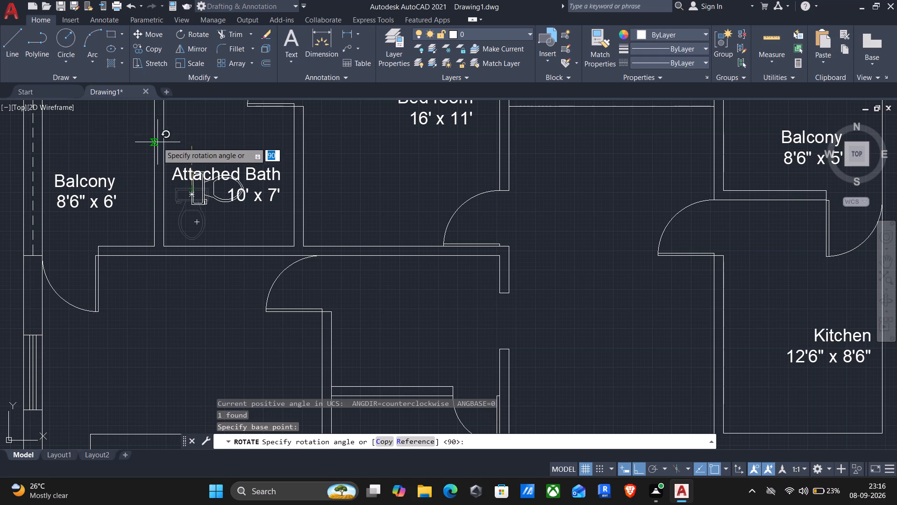
{"action": "left_click", "coordinate": [196, 131]}
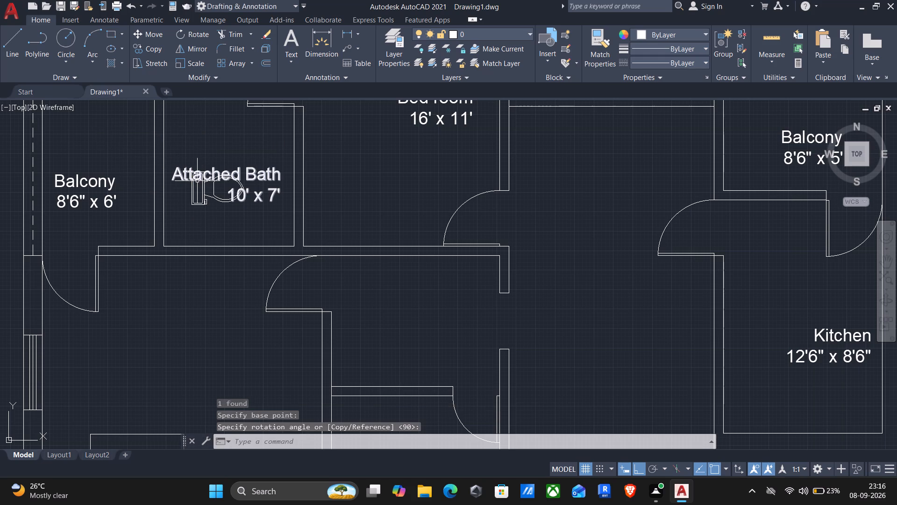
Move the northwest unit's Attached Bath toilet about 1'-9.5" southwest with Ortho off, setting its tank close against the west wall.
{"action": "left_click", "coordinate": [191, 191]}
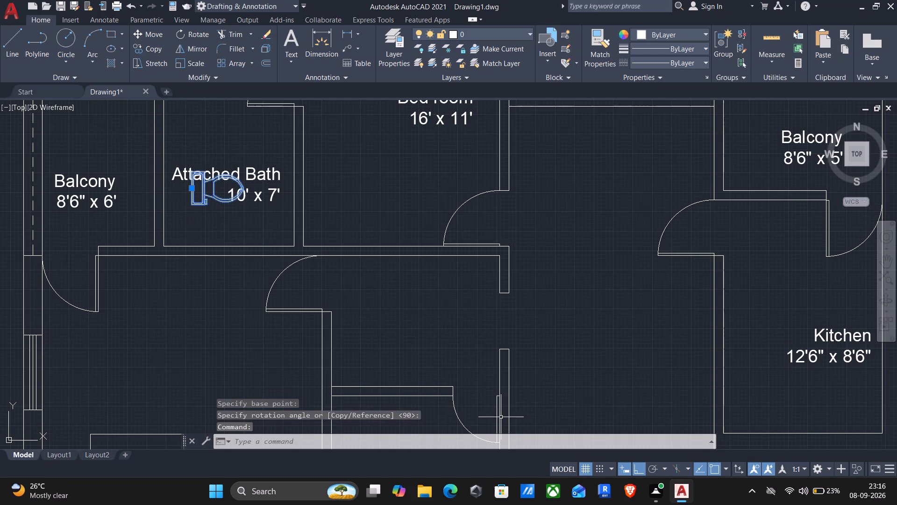
{"action": "key", "text": "m"}
{"action": "key", "text": "Return"}
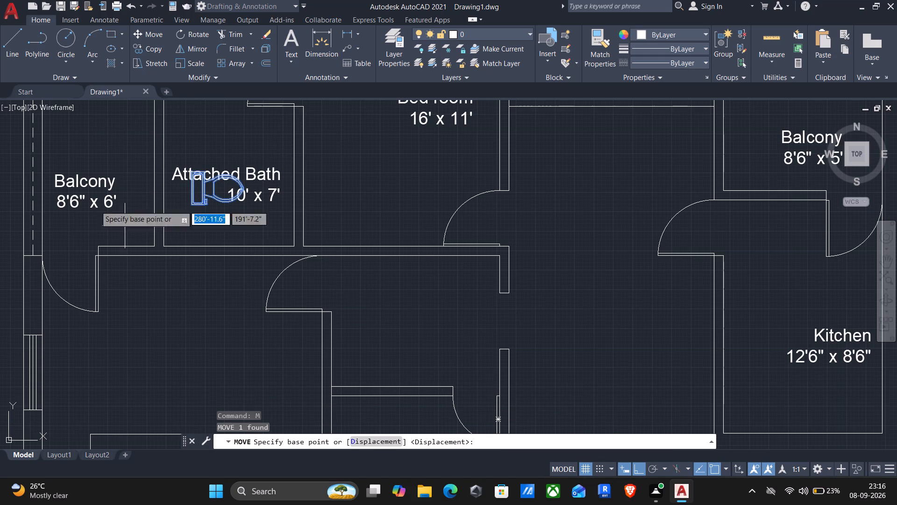
{"action": "scroll", "coordinate": [206, 207], "scroll_direction": "up", "scroll_amount": 2}
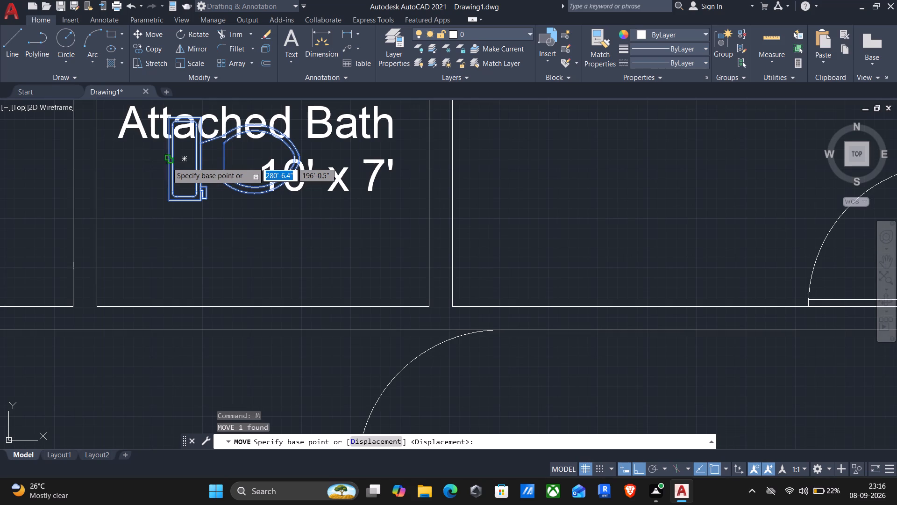
{"action": "left_click", "coordinate": [166, 162]}
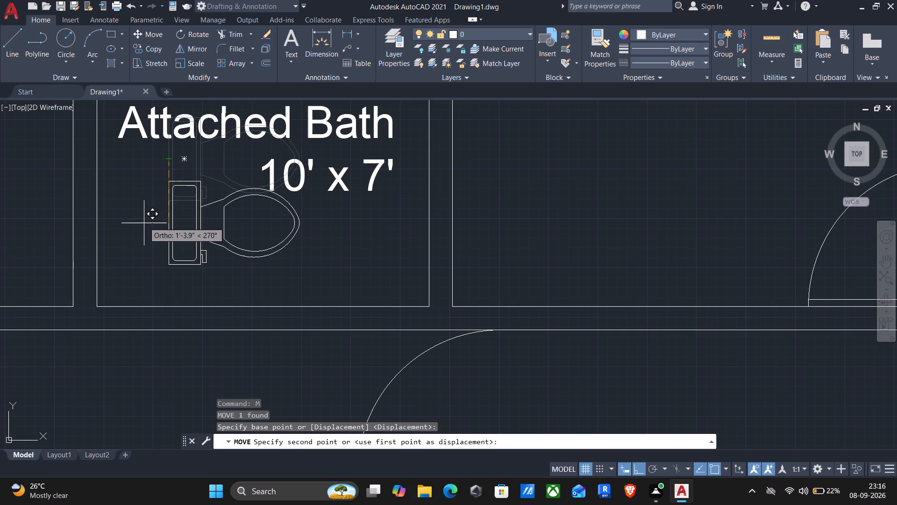
{"action": "left_click", "coordinate": [634, 467]}
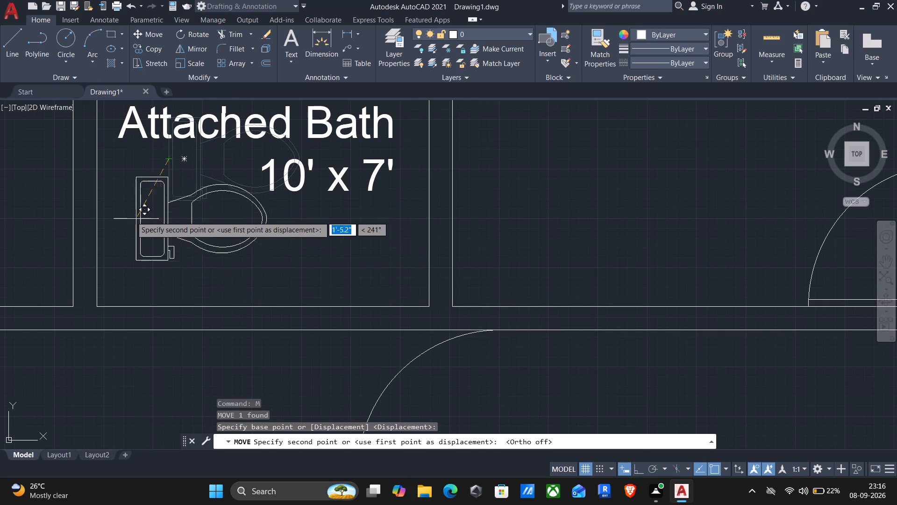
{"action": "scroll", "coordinate": [106, 205], "scroll_direction": "down", "scroll_amount": 1}
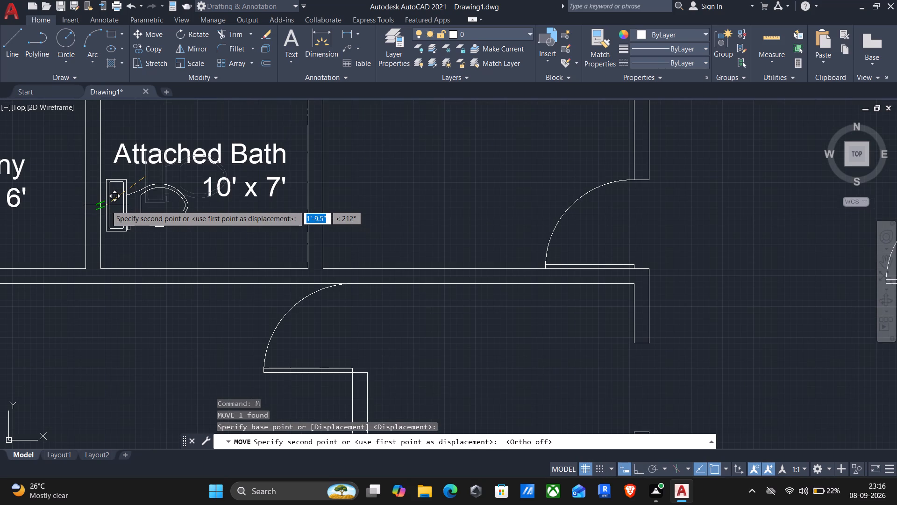
{"action": "left_click", "coordinate": [106, 205]}
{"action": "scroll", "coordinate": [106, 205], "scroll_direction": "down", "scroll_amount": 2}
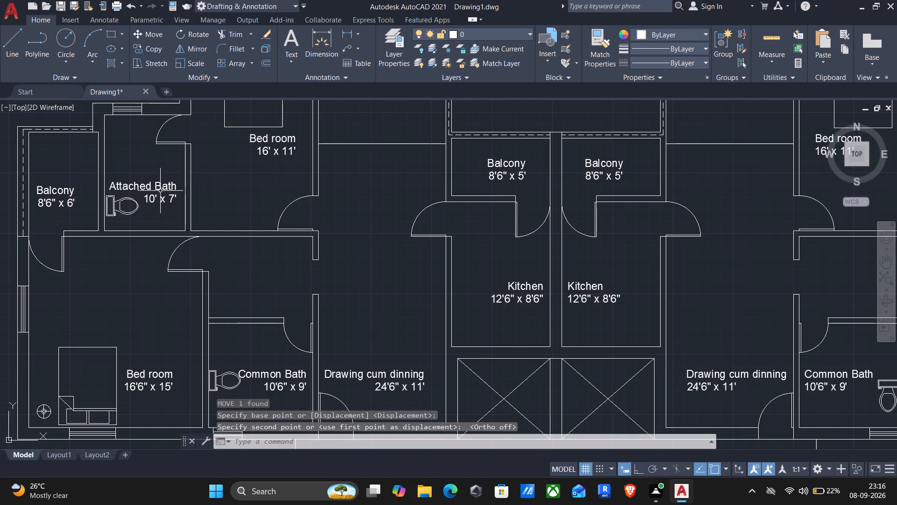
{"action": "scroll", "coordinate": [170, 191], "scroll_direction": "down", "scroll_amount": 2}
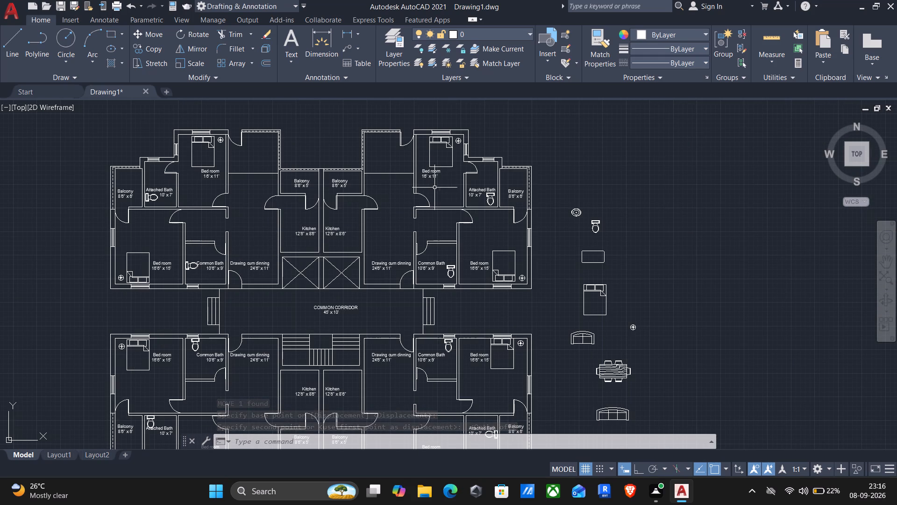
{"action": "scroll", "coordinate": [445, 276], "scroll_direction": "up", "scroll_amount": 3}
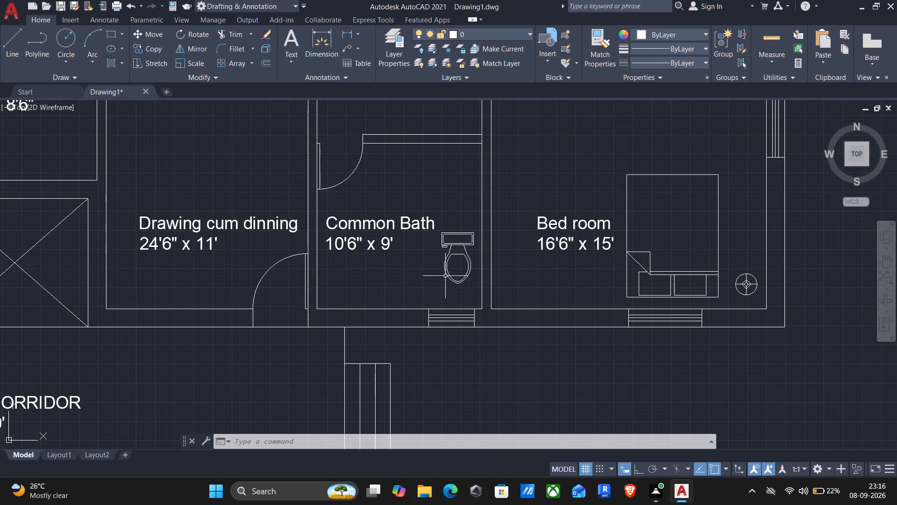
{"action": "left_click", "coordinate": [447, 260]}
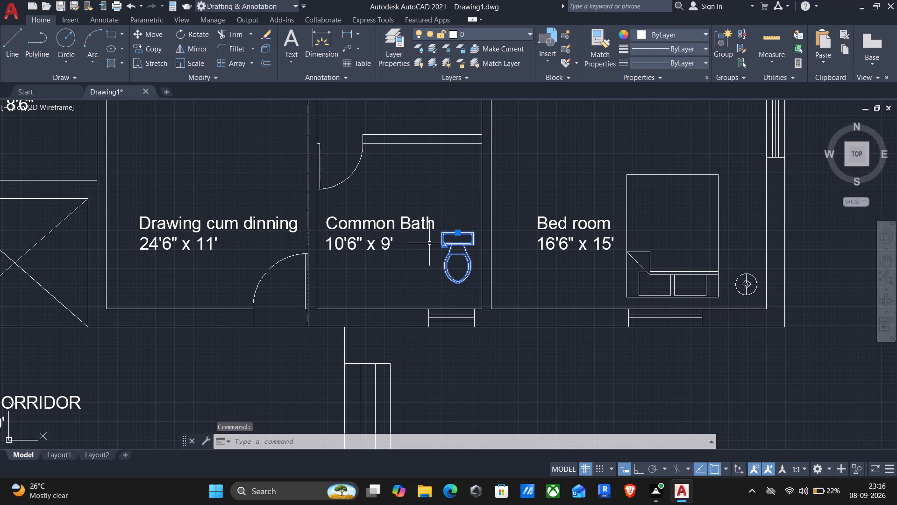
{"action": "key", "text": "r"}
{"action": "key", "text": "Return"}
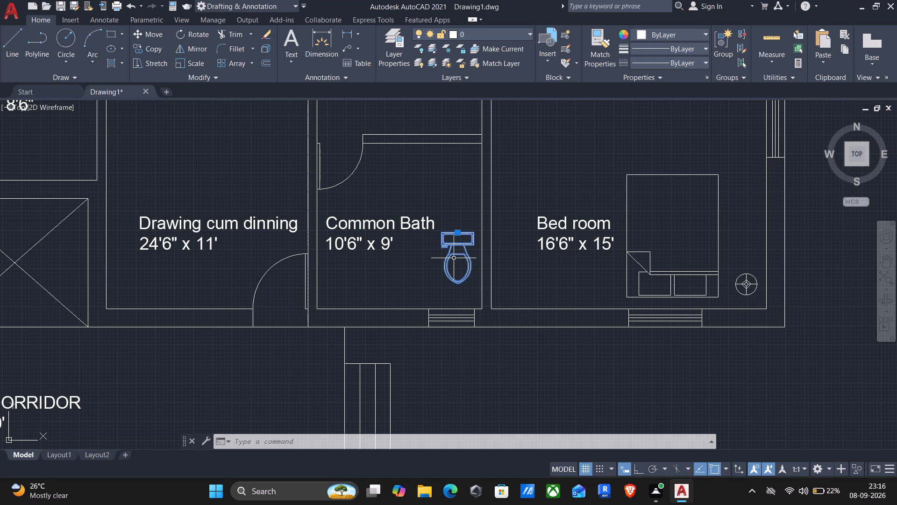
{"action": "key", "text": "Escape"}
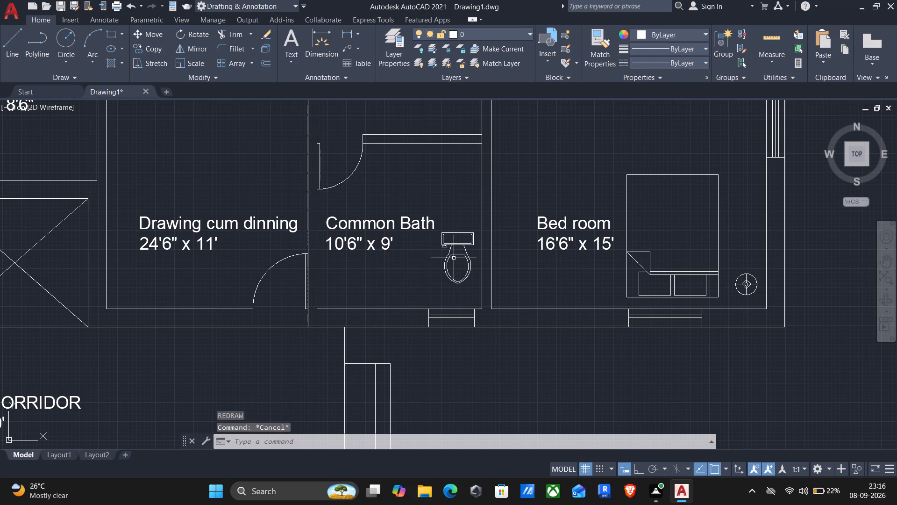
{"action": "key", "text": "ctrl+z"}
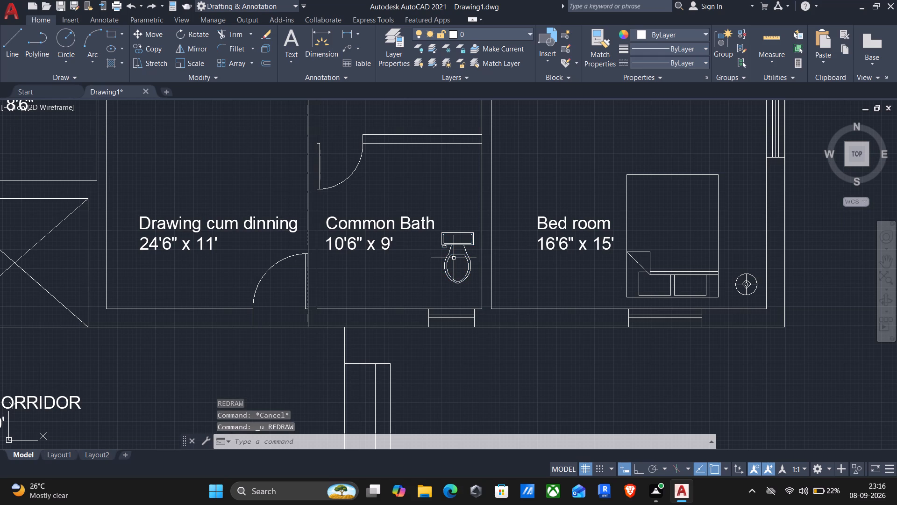
Rotate the northeast unit's Common Bath toilet 270° about a point just behind its tank with Ortho on, so the bowl faces west.
{"action": "left_click", "coordinate": [442, 238]}
{"action": "key", "text": "r"}
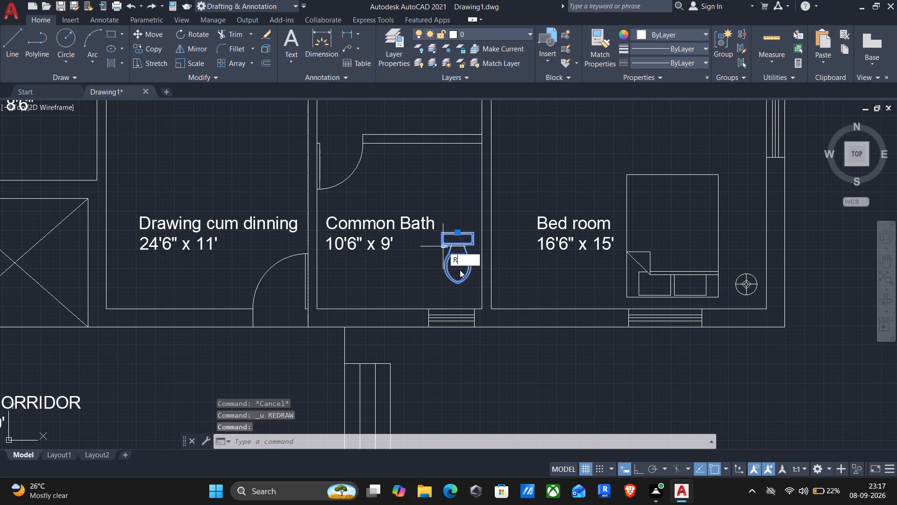
{"action": "left_click", "coordinate": [478, 302]}
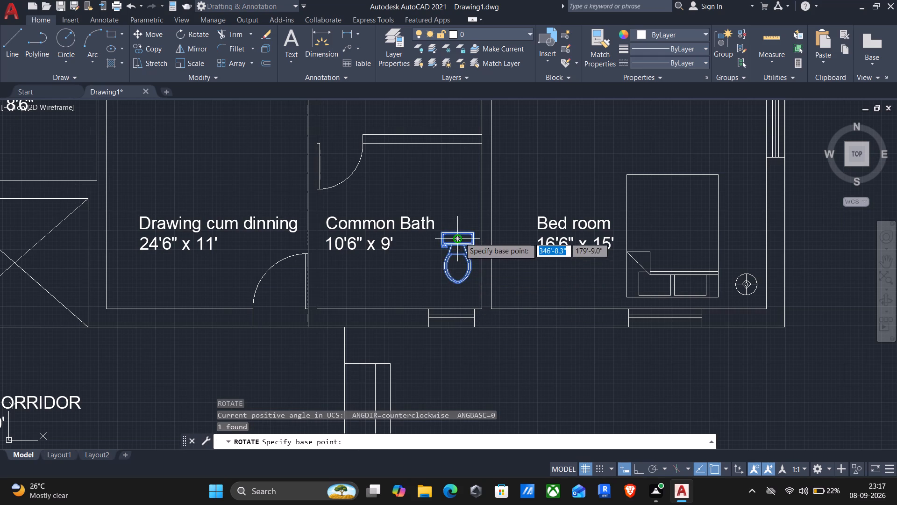
{"action": "left_click", "coordinate": [459, 225]}
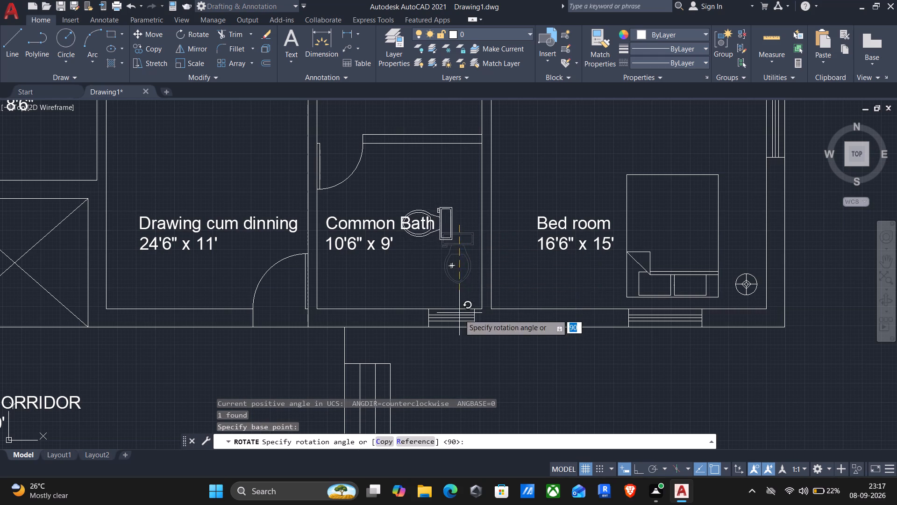
{"action": "left_click", "coordinate": [638, 470]}
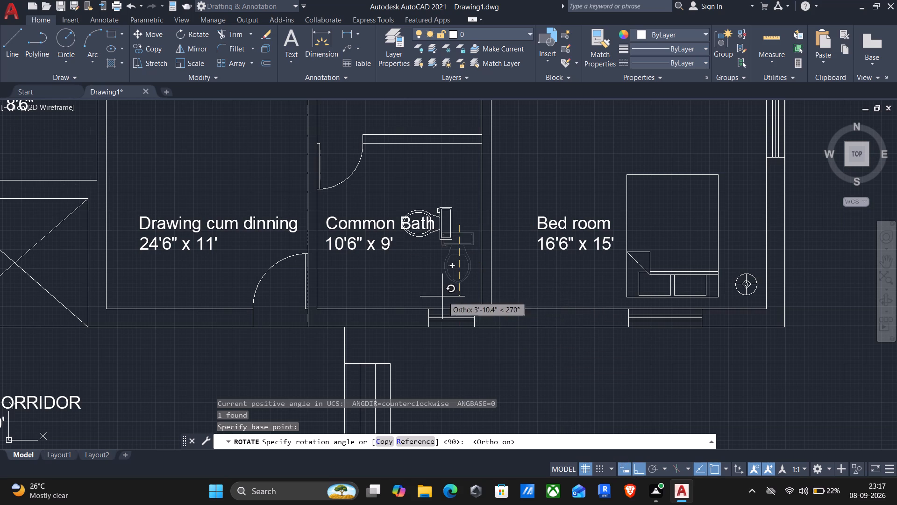
{"action": "left_click", "coordinate": [441, 282]}
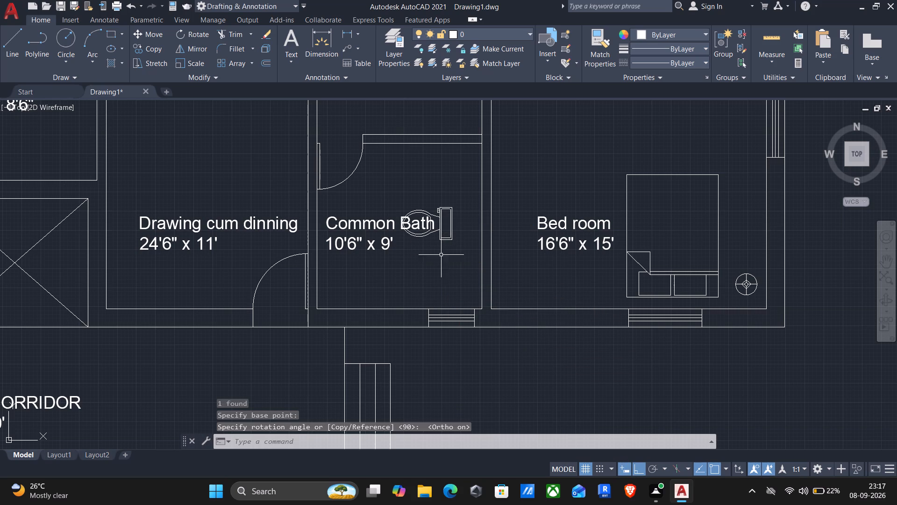
Move the northeast unit's Common Bath toilet southeast by its tank's rear midpoint with Ortho off, setting the tank close against the east wall.
{"action": "left_click", "coordinate": [439, 238]}
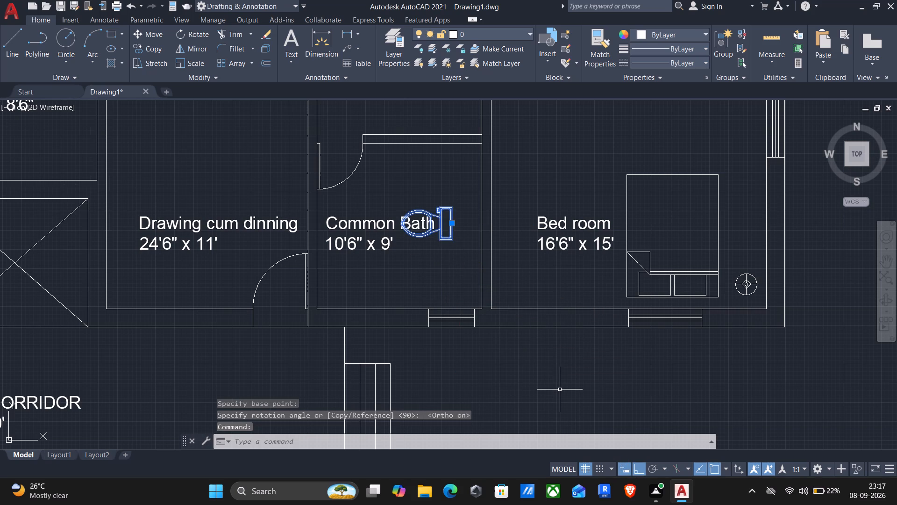
{"action": "key", "text": "comma"}
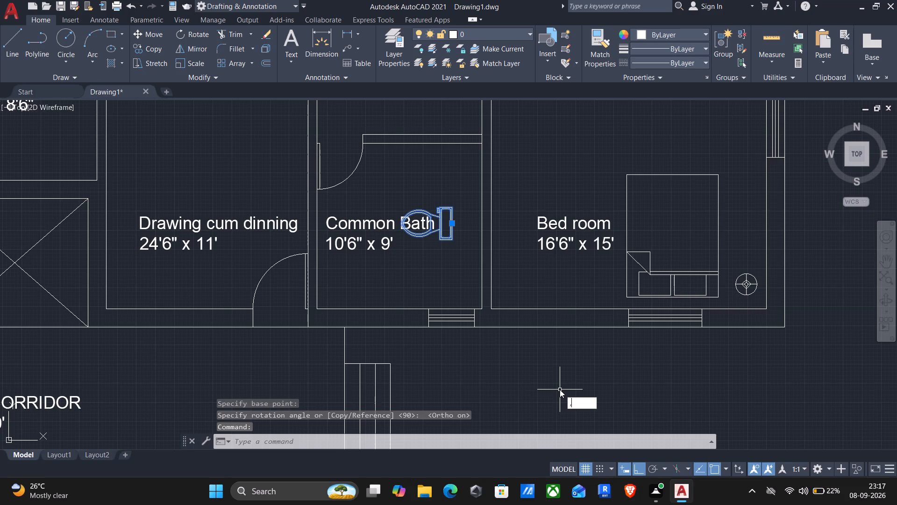
{"action": "key", "text": "BackSpace"}
{"action": "key", "text": "BackSpace"}
{"action": "key", "text": "m"}
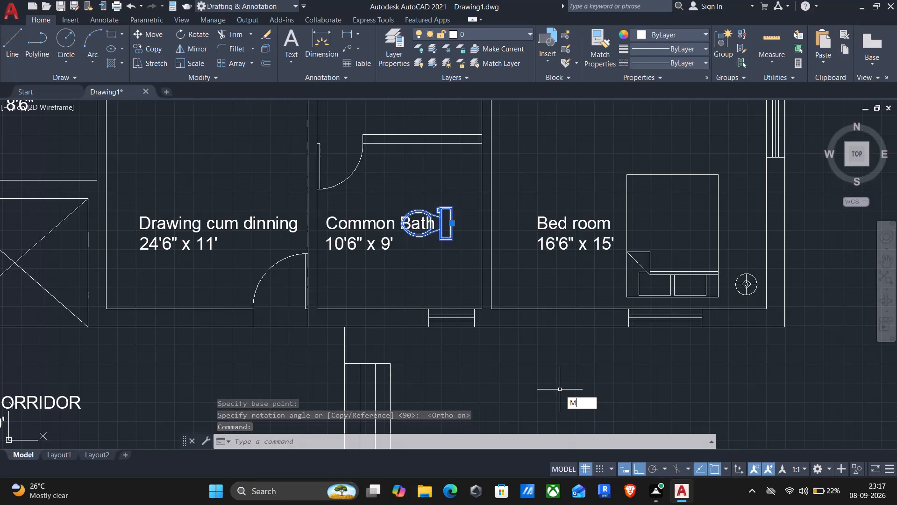
{"action": "key", "text": "Return"}
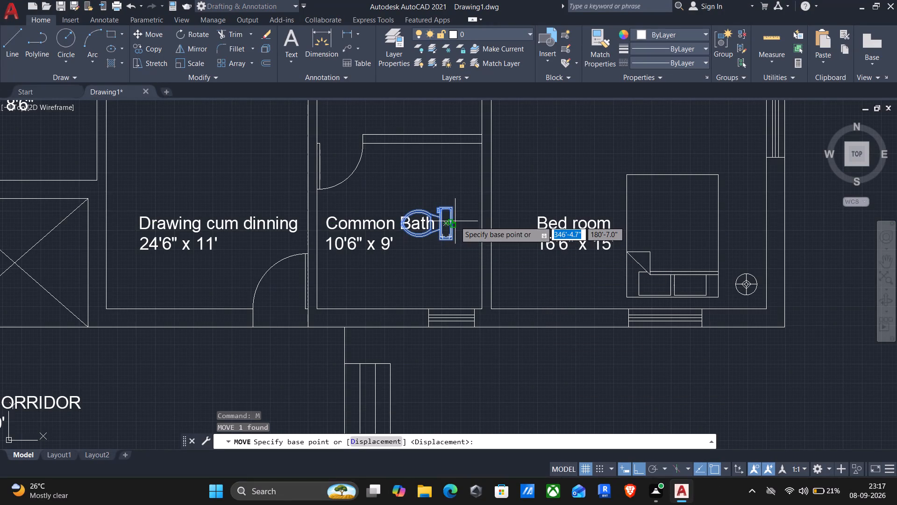
{"action": "left_click", "coordinate": [455, 221]}
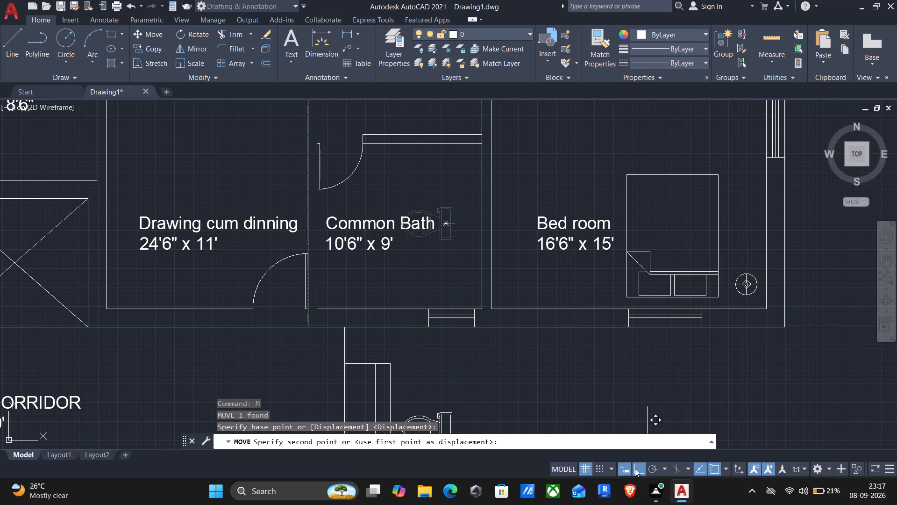
{"action": "left_click", "coordinate": [636, 469]}
{"action": "scroll", "coordinate": [487, 284], "scroll_direction": "up", "scroll_amount": 1}
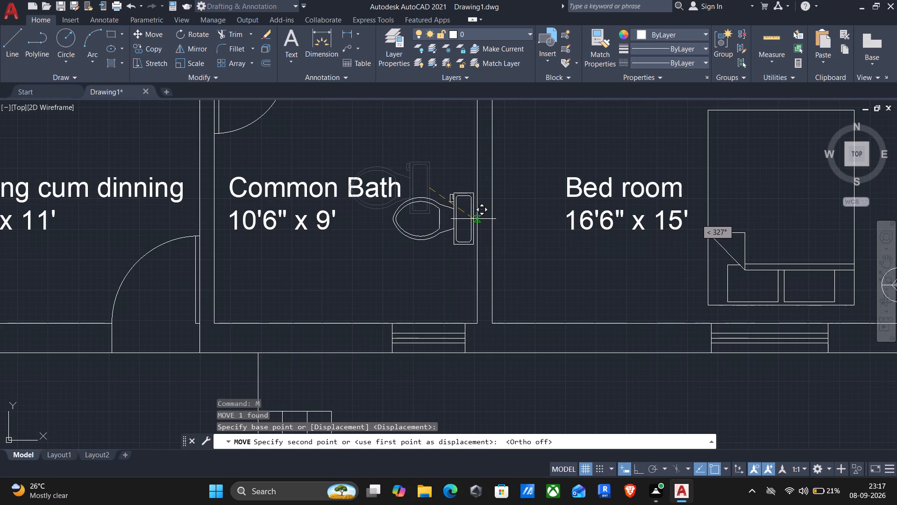
{"action": "left_click", "coordinate": [473, 219]}
Rotate the northeast unit's Attached Bath toilet 270° about its tank's rear midpoint with Ortho on, so the bowl faces west.
{"action": "scroll", "coordinate": [463, 220], "scroll_direction": "down", "scroll_amount": 1}
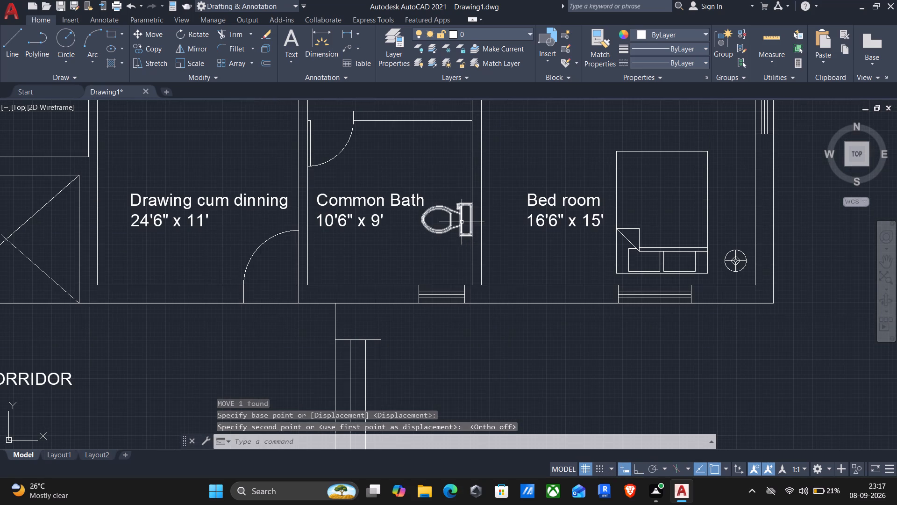
{"action": "scroll", "coordinate": [428, 199], "scroll_direction": "down", "scroll_amount": 2}
{"action": "middle_click_drag", "start_coordinate": [420, 187], "coordinate": [400, 224]}
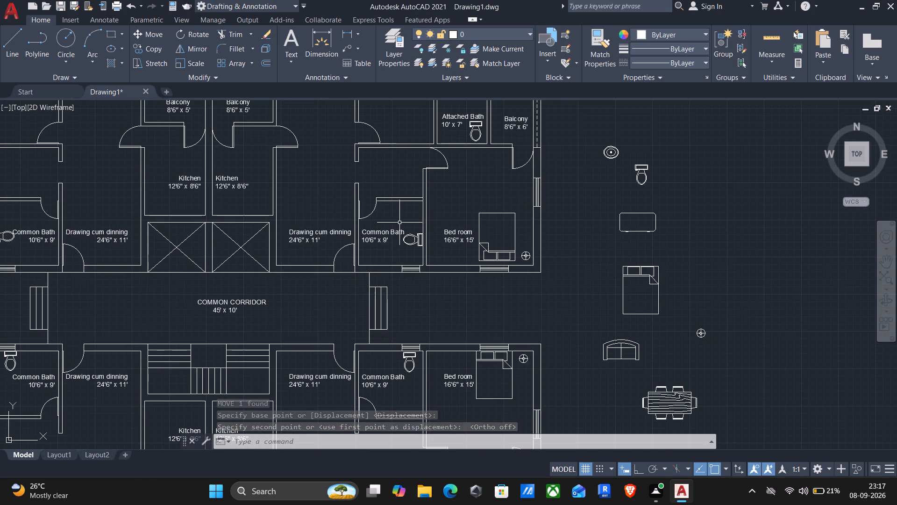
{"action": "scroll", "coordinate": [444, 147], "scroll_direction": "down", "scroll_amount": 1}
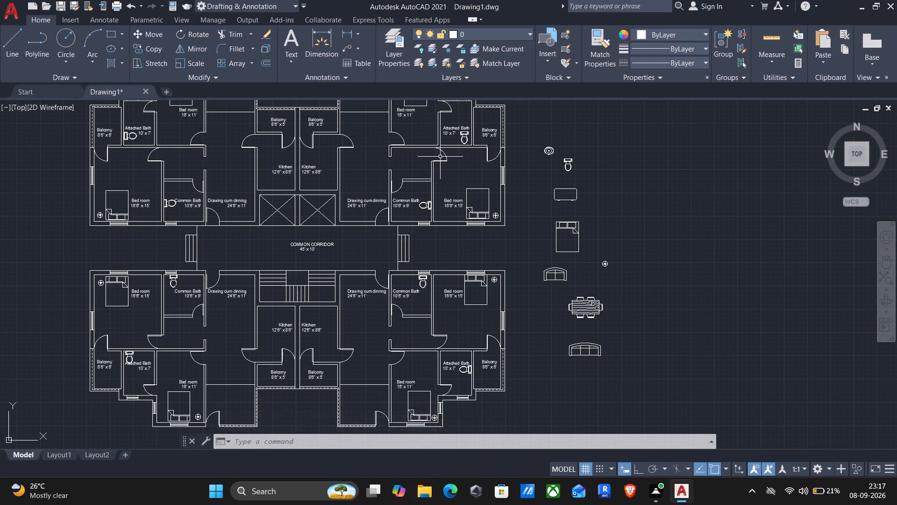
{"action": "middle_click_drag", "start_coordinate": [441, 157], "coordinate": [420, 203]}
{"action": "scroll", "coordinate": [441, 186], "scroll_direction": "up", "scroll_amount": 2}
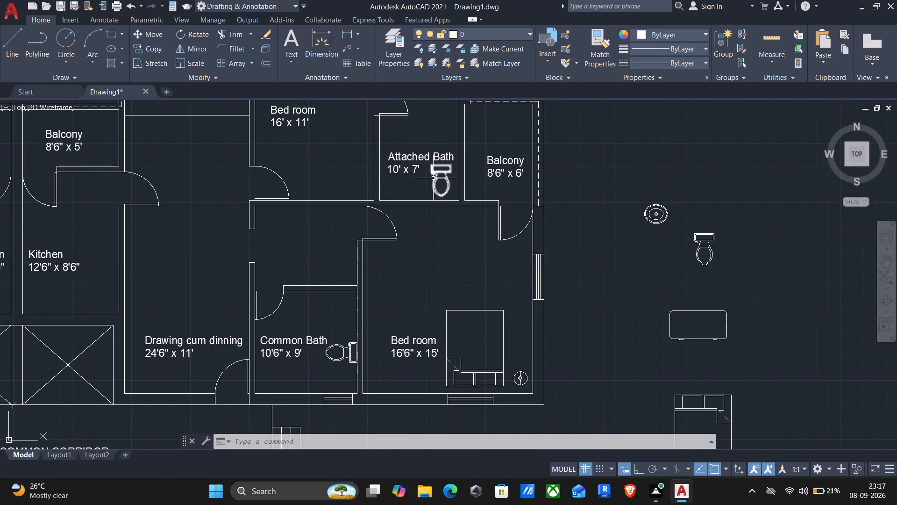
{"action": "left_click", "coordinate": [433, 178]}
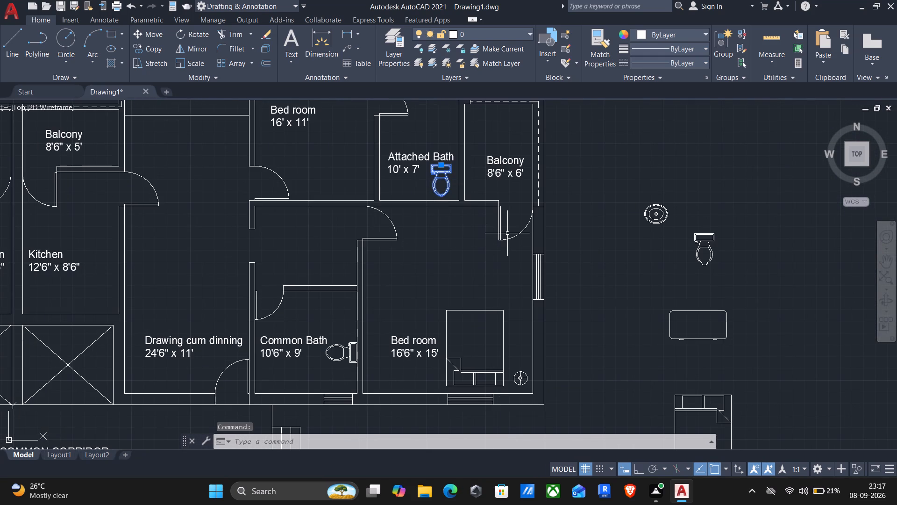
{"action": "key", "text": "r"}
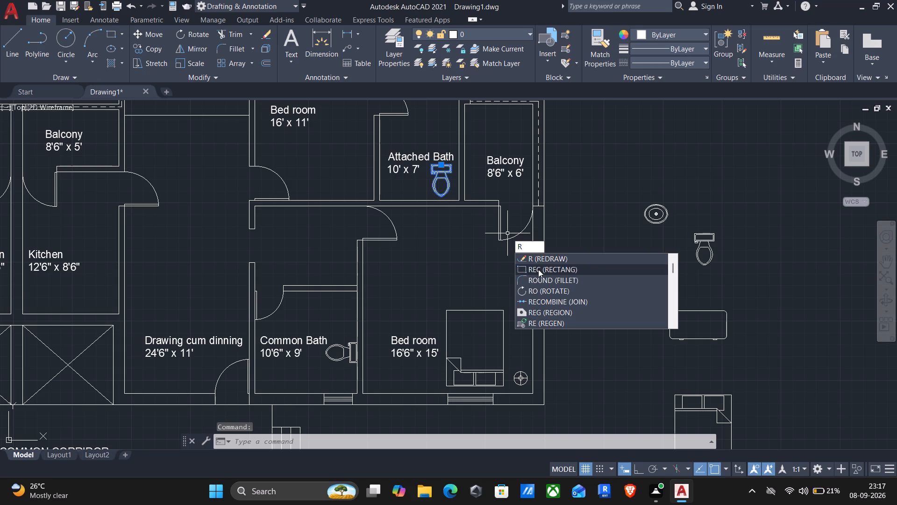
{"action": "left_click", "coordinate": [539, 291]}
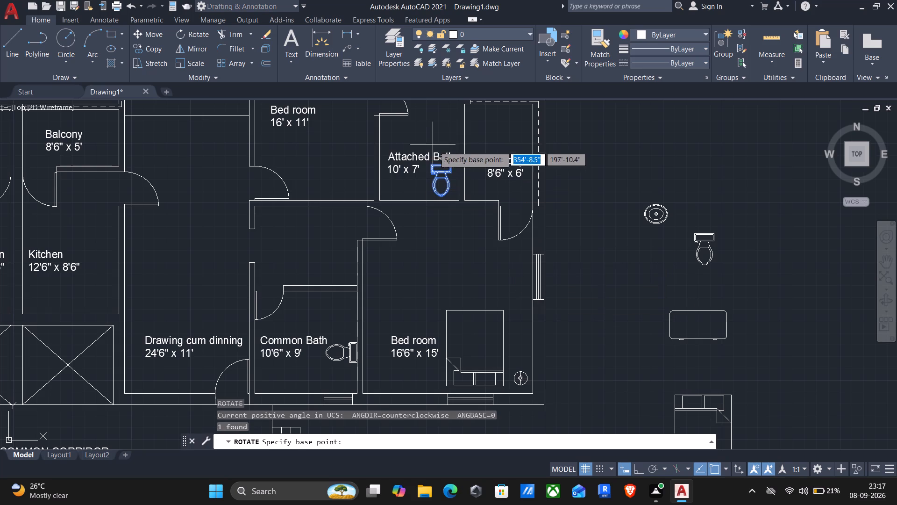
{"action": "scroll", "coordinate": [436, 154], "scroll_direction": "up", "scroll_amount": 2}
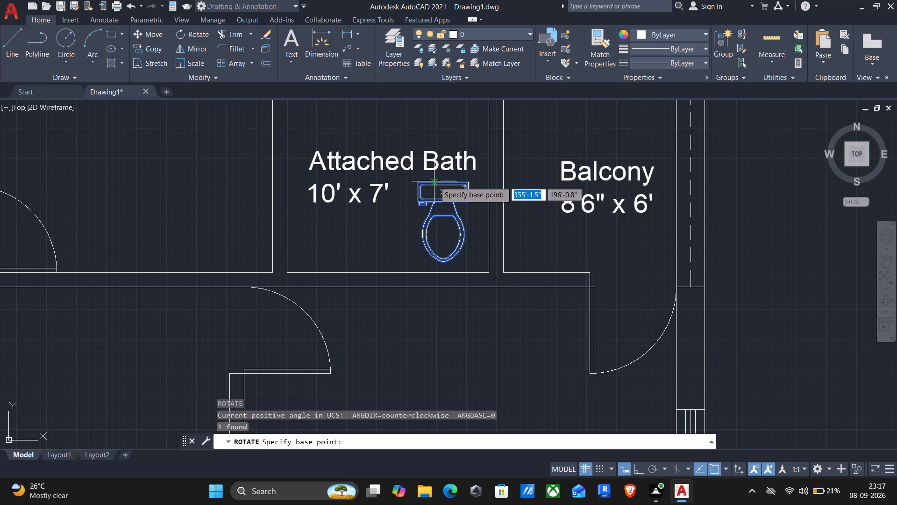
{"action": "left_click", "coordinate": [441, 181]}
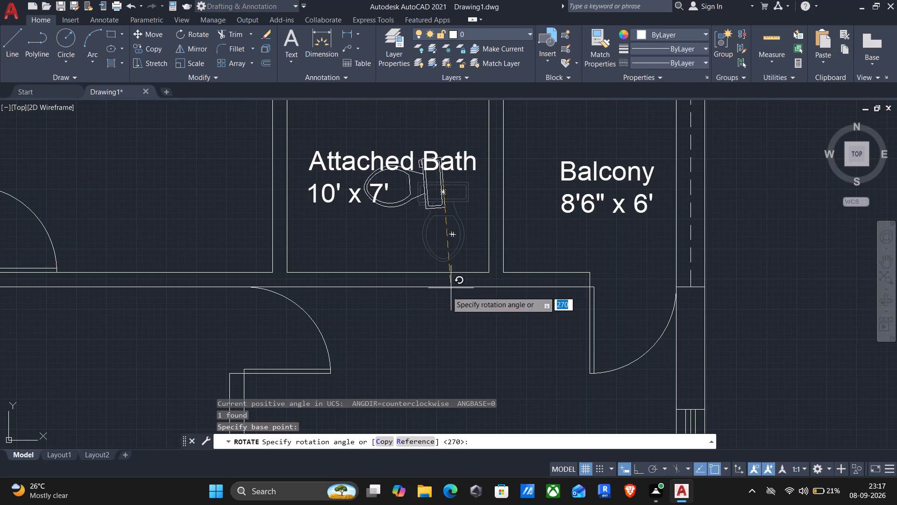
{"action": "left_click", "coordinate": [636, 467]}
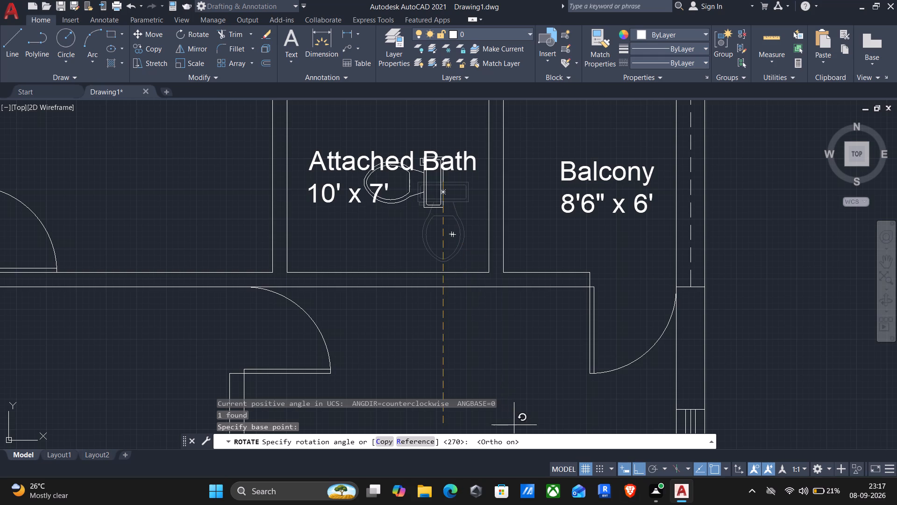
{"action": "left_click", "coordinate": [453, 333]}
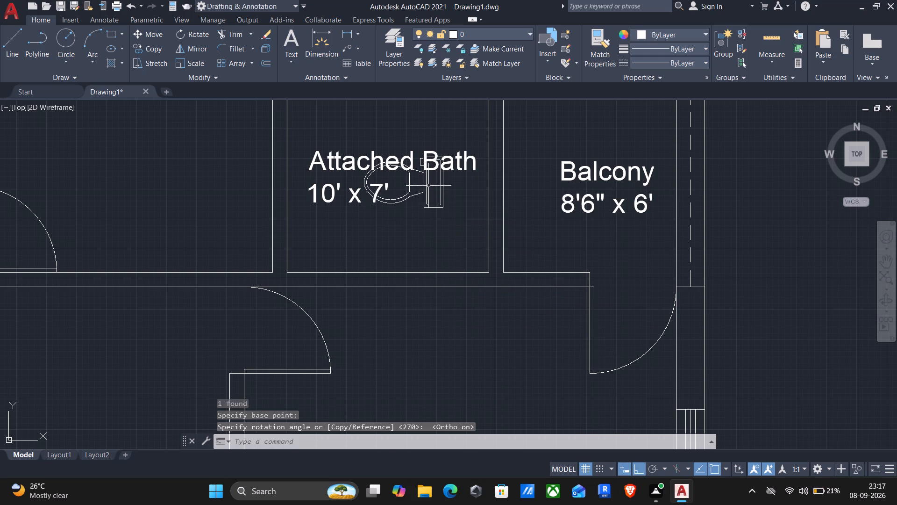
Move the northeast unit's Attached Bath toilet southeast by its tank's rear midpoint with Ortho off, setting the tank close against the east wall.
{"action": "left_click", "coordinate": [441, 205]}
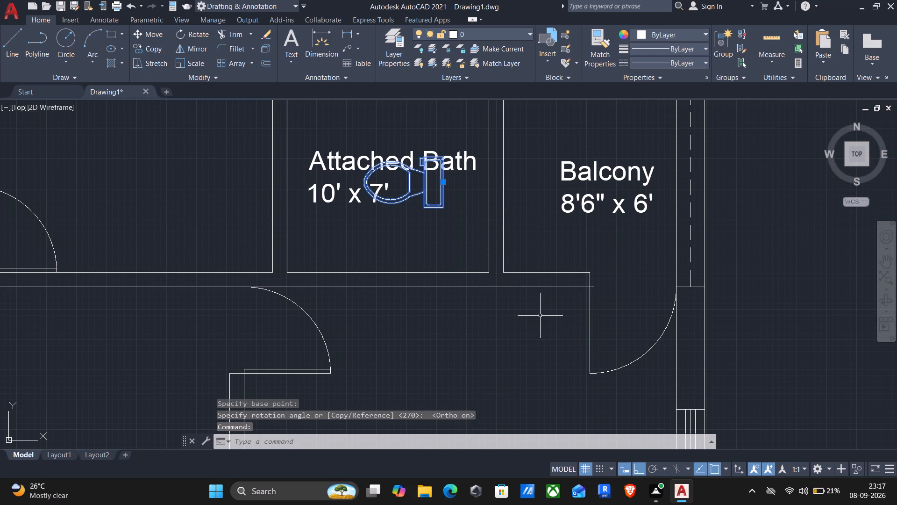
{"action": "key", "text": "m"}
{"action": "key", "text": "Return"}
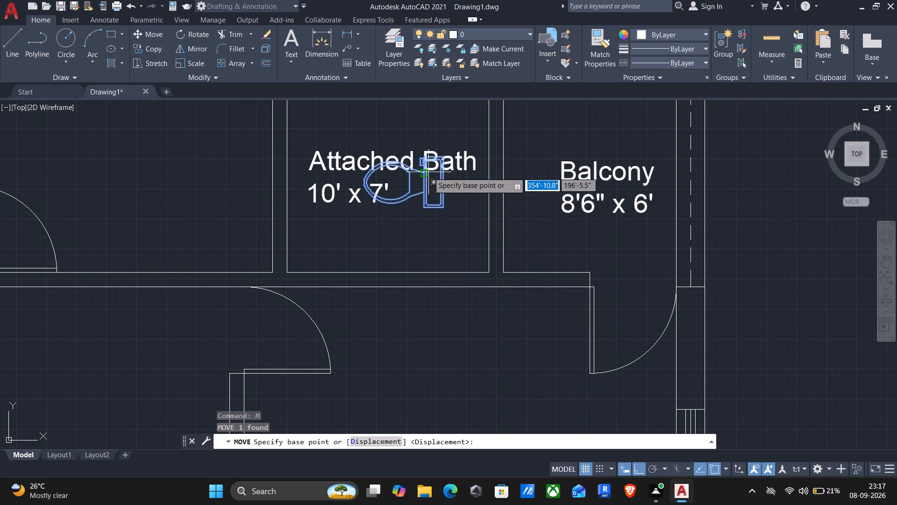
{"action": "left_click", "coordinate": [444, 181]}
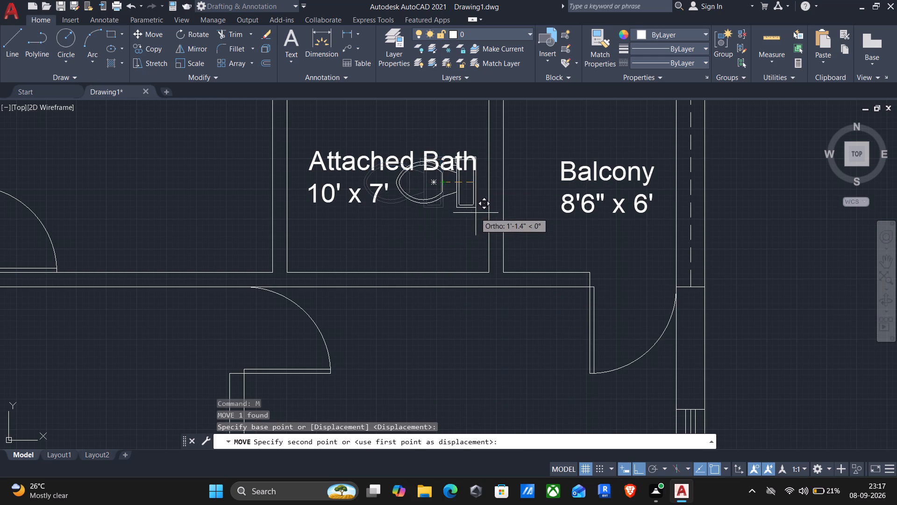
{"action": "left_click", "coordinate": [637, 469]}
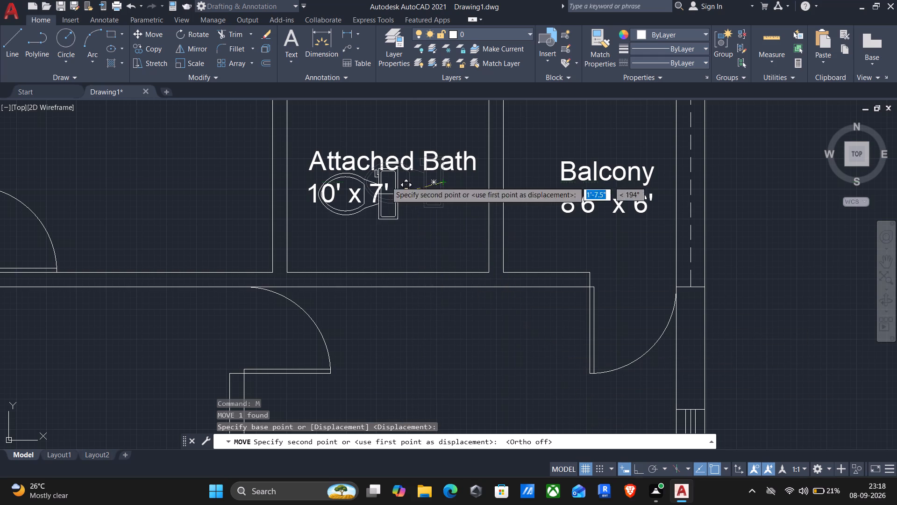
{"action": "scroll", "coordinate": [476, 217], "scroll_direction": "up", "scroll_amount": 2}
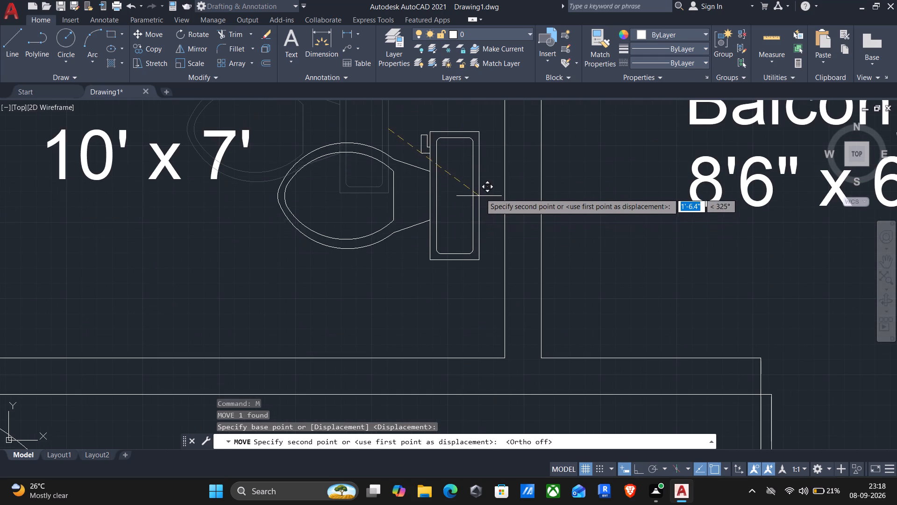
{"action": "left_click", "coordinate": [494, 184]}
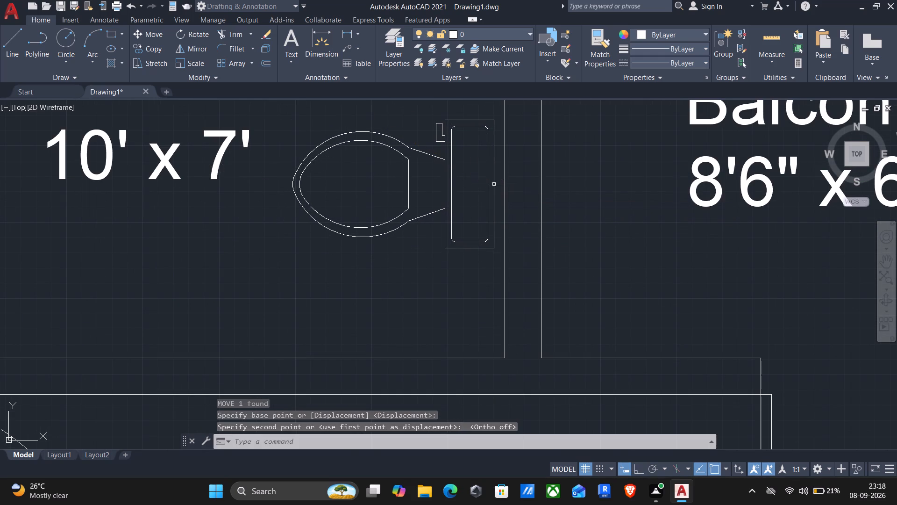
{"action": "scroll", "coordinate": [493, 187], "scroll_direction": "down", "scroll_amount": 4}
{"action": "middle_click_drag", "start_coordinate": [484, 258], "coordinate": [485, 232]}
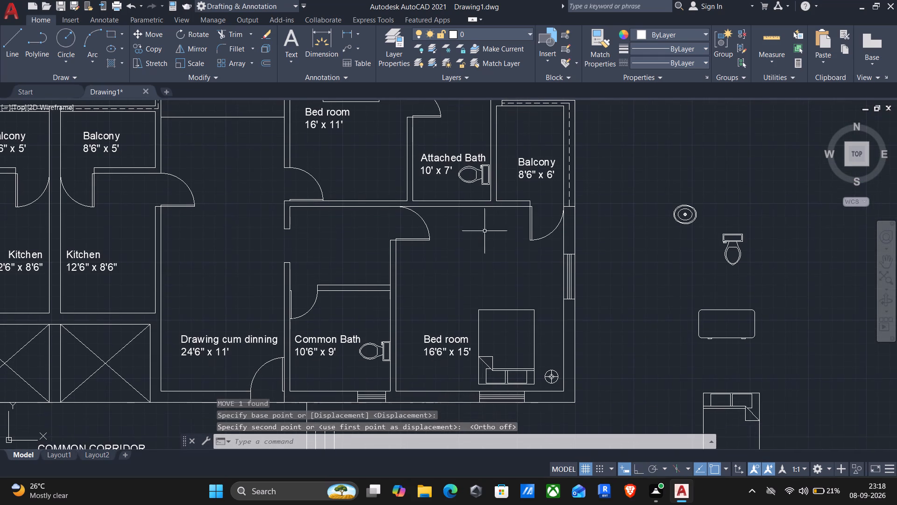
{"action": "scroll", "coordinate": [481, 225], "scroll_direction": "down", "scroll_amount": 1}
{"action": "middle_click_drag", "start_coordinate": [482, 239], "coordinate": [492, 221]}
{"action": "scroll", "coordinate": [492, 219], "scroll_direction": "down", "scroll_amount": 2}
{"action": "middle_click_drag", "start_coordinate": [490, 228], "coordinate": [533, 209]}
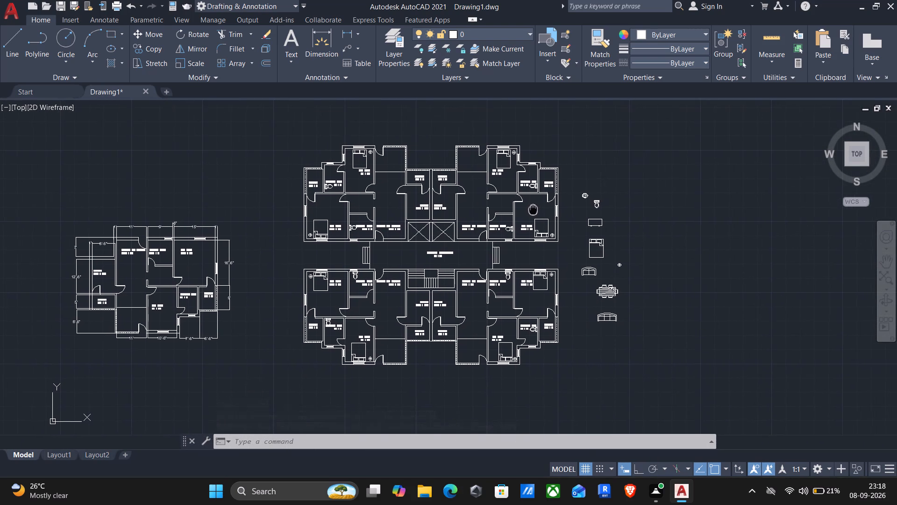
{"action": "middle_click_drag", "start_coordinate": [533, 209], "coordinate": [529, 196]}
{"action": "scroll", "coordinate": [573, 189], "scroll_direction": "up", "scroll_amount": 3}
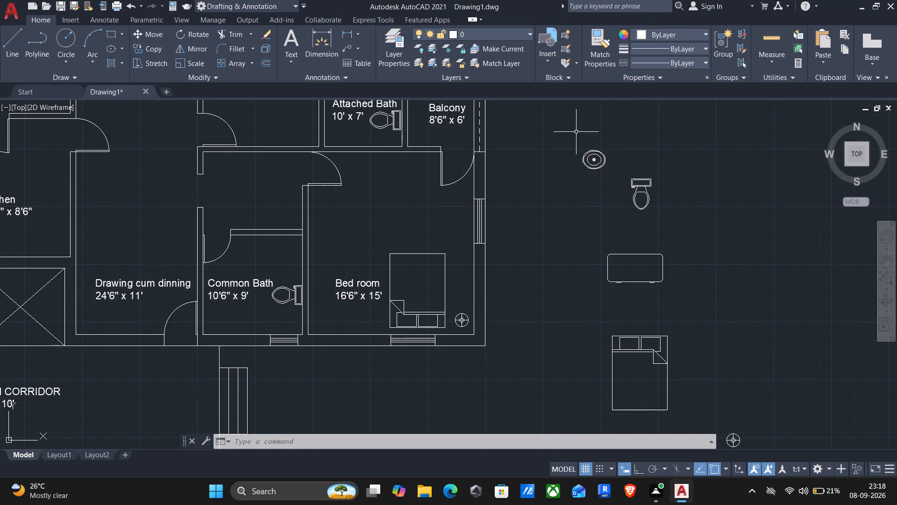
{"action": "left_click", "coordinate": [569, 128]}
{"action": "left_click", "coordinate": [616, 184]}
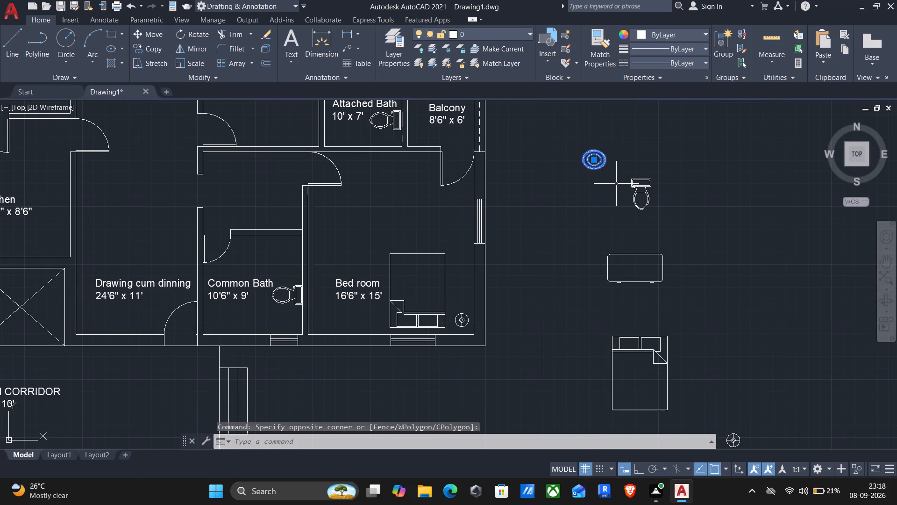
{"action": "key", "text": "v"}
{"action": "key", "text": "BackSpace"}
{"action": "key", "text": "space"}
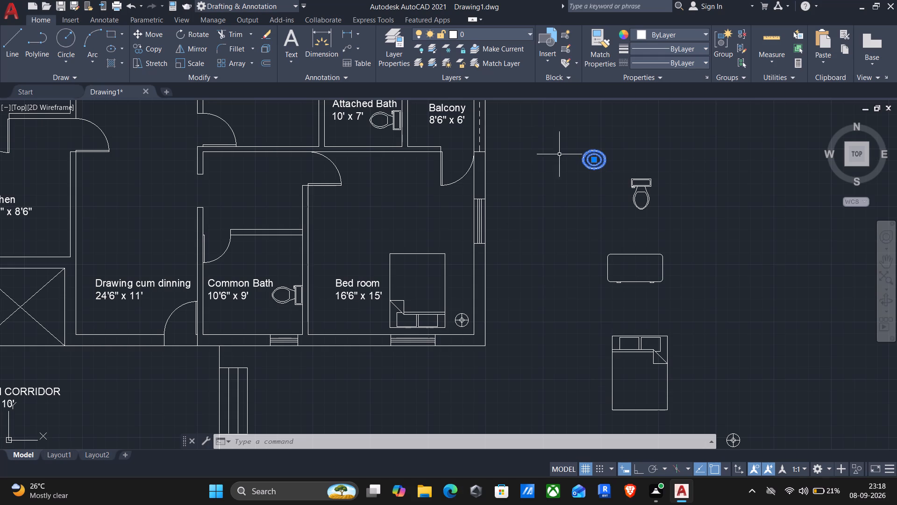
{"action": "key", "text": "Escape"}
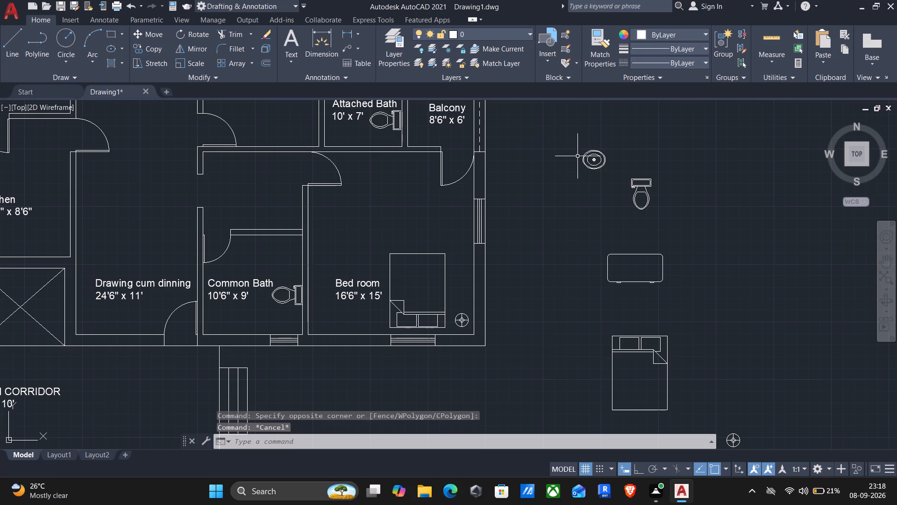
Copy the loose oval washbasin by its centre into the northeast unit's Common Bath and Attached Bath, placing each copy near the north wall.
{"action": "left_click", "coordinate": [585, 159]}
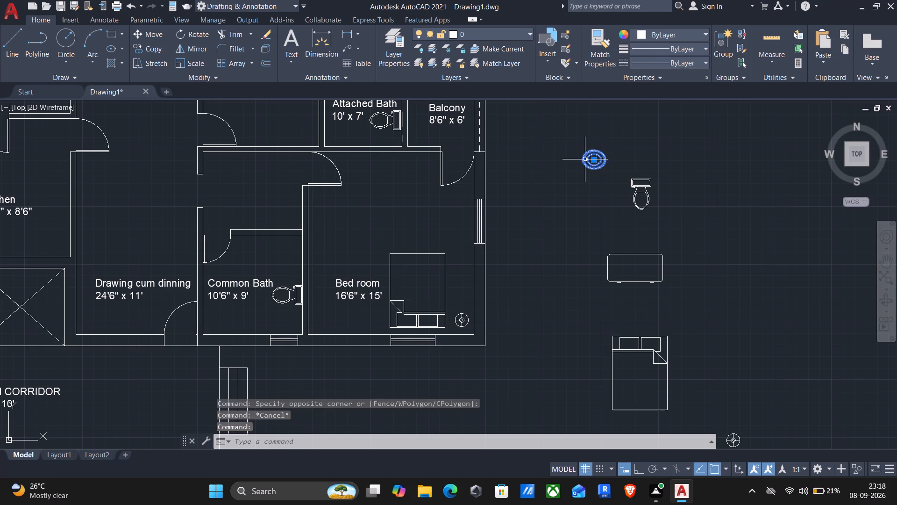
{"action": "key", "text": "c"}
{"action": "left_click", "coordinate": [612, 197]}
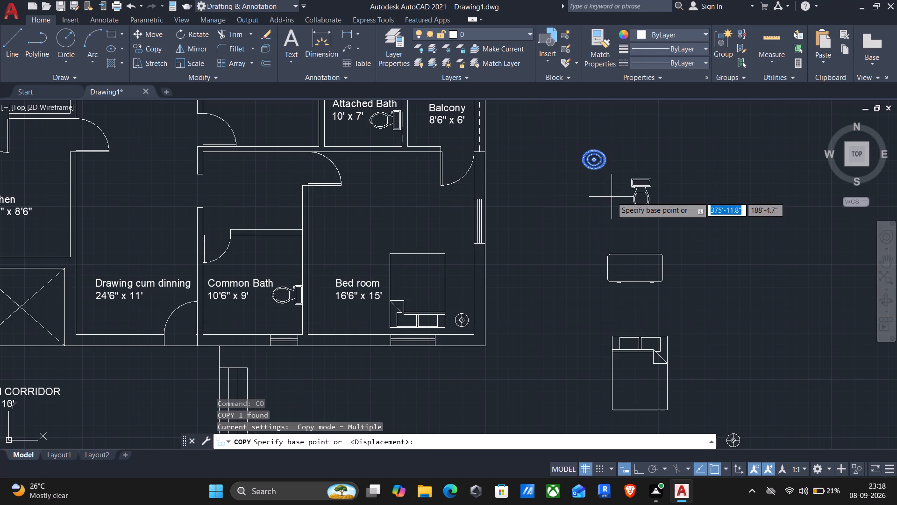
{"action": "left_click", "coordinate": [594, 160]}
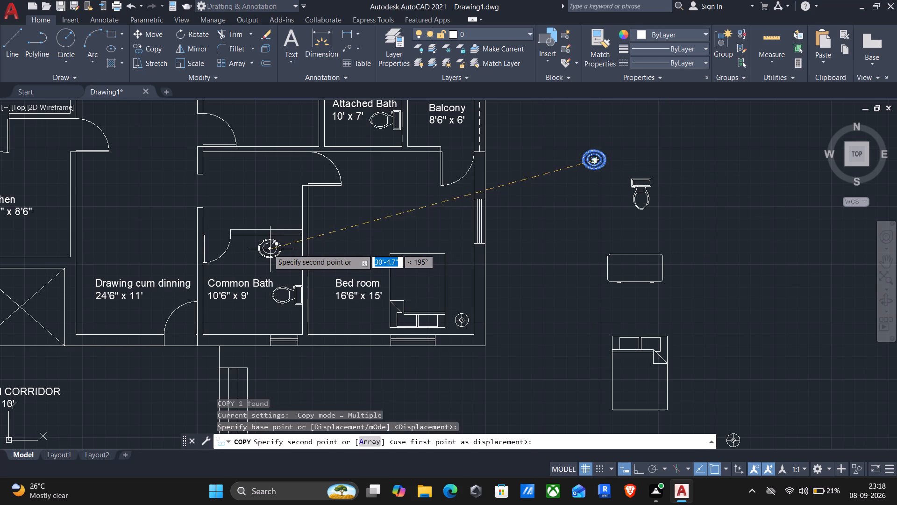
{"action": "left_click", "coordinate": [258, 247]}
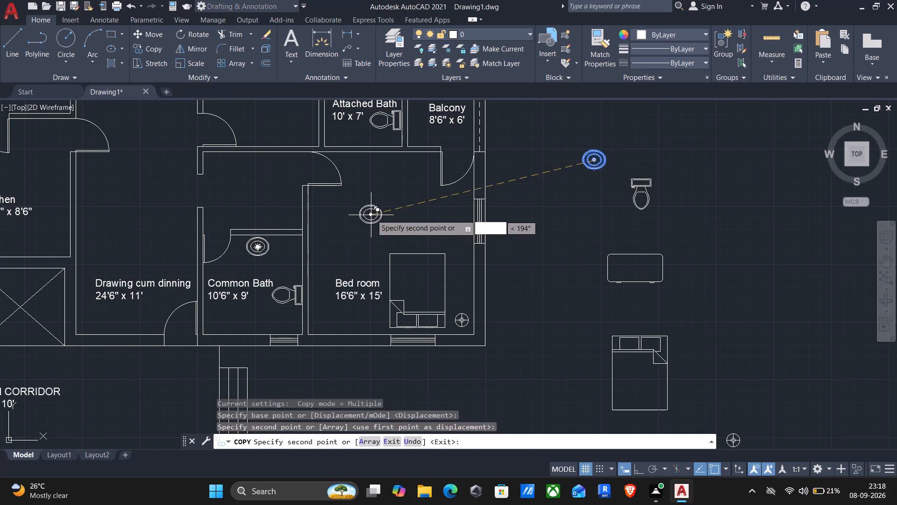
{"action": "middle_click_drag", "start_coordinate": [371, 214], "coordinate": [351, 341]}
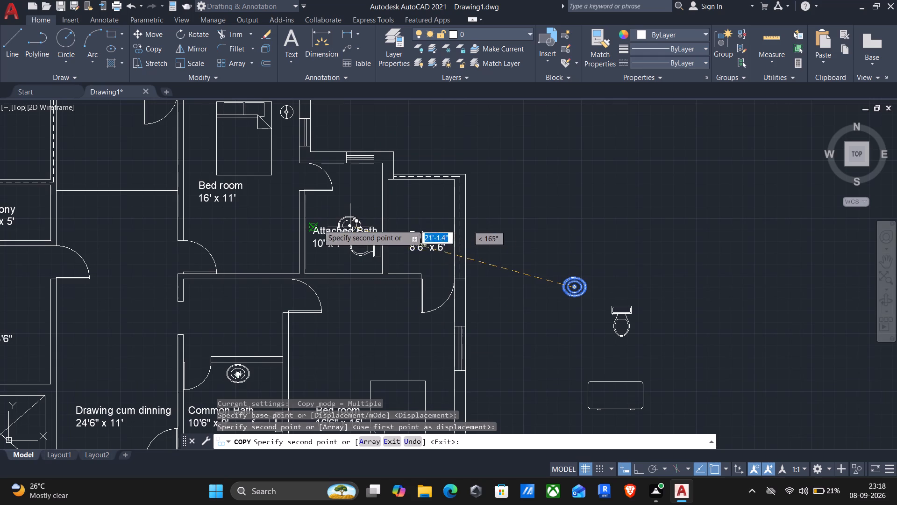
{"action": "scroll", "coordinate": [371, 178], "scroll_direction": "up", "scroll_amount": 2}
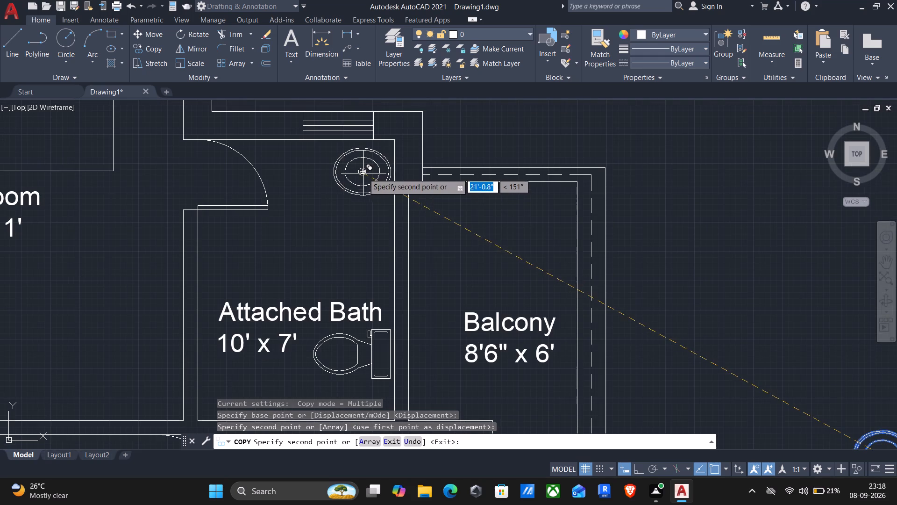
{"action": "left_click", "coordinate": [337, 168]}
Place washbasin copies in the northwest unit's Attached Bath, just below the north window, and in its Common Bath near the north wall.
{"action": "scroll", "coordinate": [336, 187], "scroll_direction": "down", "scroll_amount": 2}
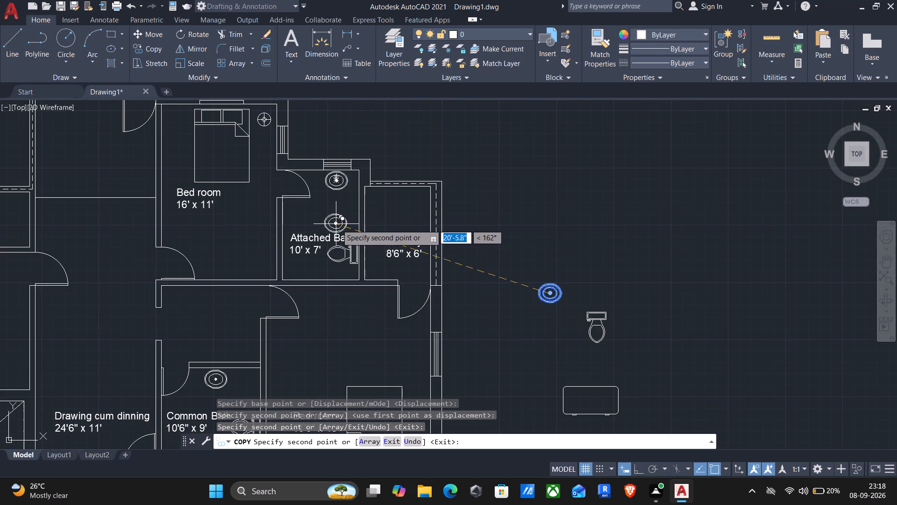
{"action": "scroll", "coordinate": [372, 233], "scroll_direction": "down", "scroll_amount": 1}
{"action": "middle_click_drag", "start_coordinate": [341, 250], "coordinate": [455, 233]}
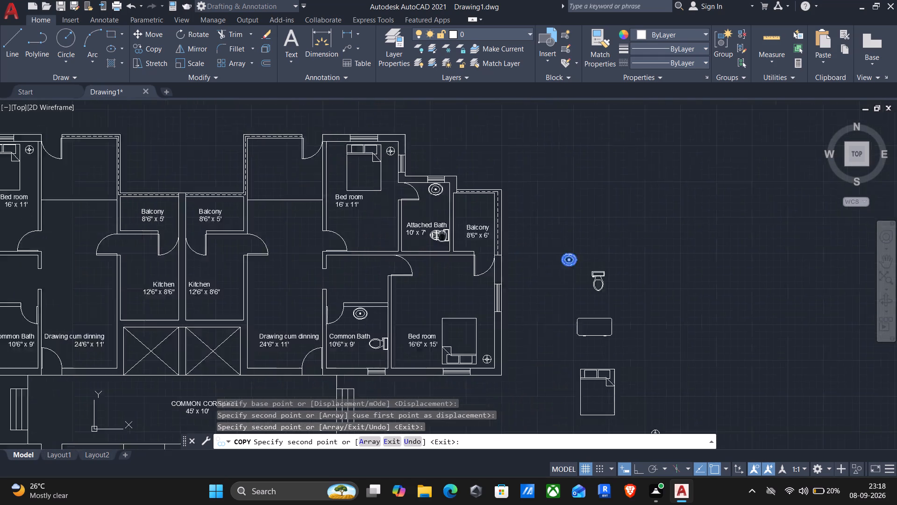
{"action": "middle_click_drag", "start_coordinate": [455, 233], "coordinate": [837, 213]}
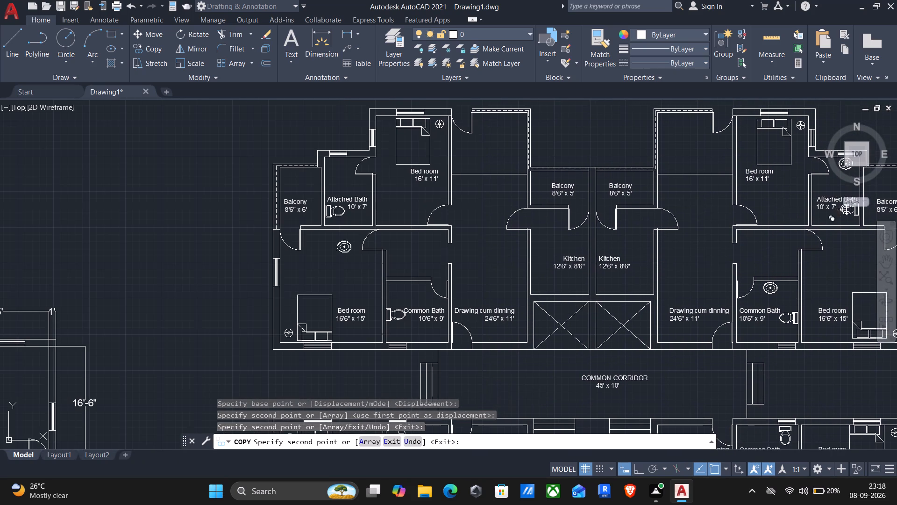
{"action": "scroll", "coordinate": [329, 165], "scroll_direction": "up", "scroll_amount": 2}
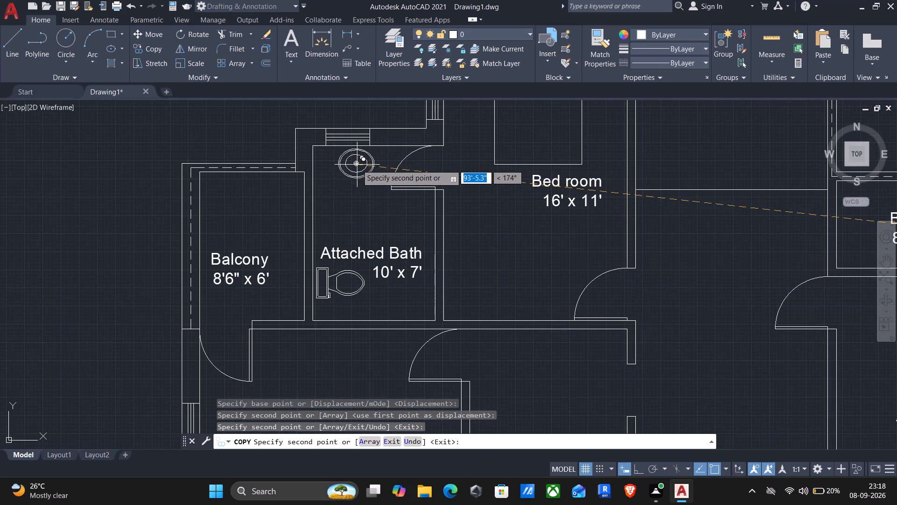
{"action": "left_click", "coordinate": [357, 165]}
{"action": "middle_click_drag", "start_coordinate": [391, 254], "coordinate": [400, 203]}
{"action": "scroll", "coordinate": [398, 200], "scroll_direction": "down", "scroll_amount": 2}
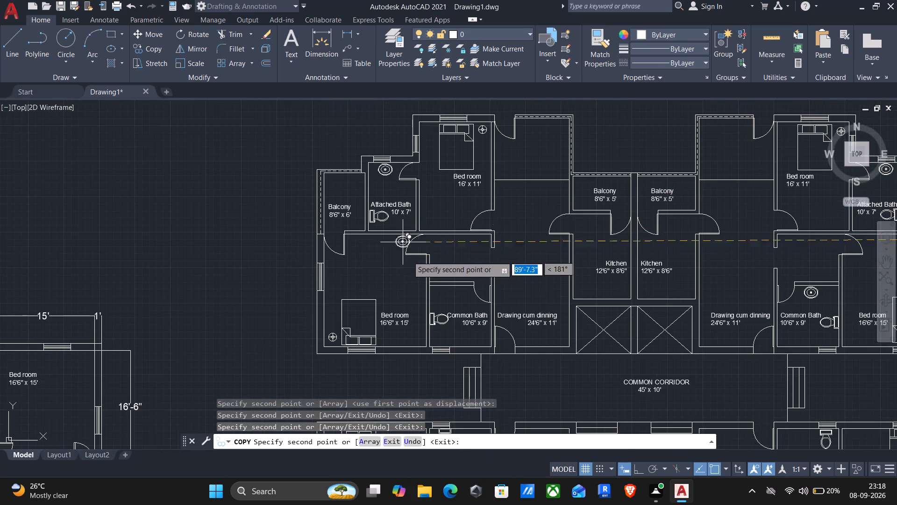
{"action": "middle_click_drag", "start_coordinate": [405, 265], "coordinate": [413, 227]}
{"action": "scroll", "coordinate": [474, 275], "scroll_direction": "up", "scroll_amount": 3}
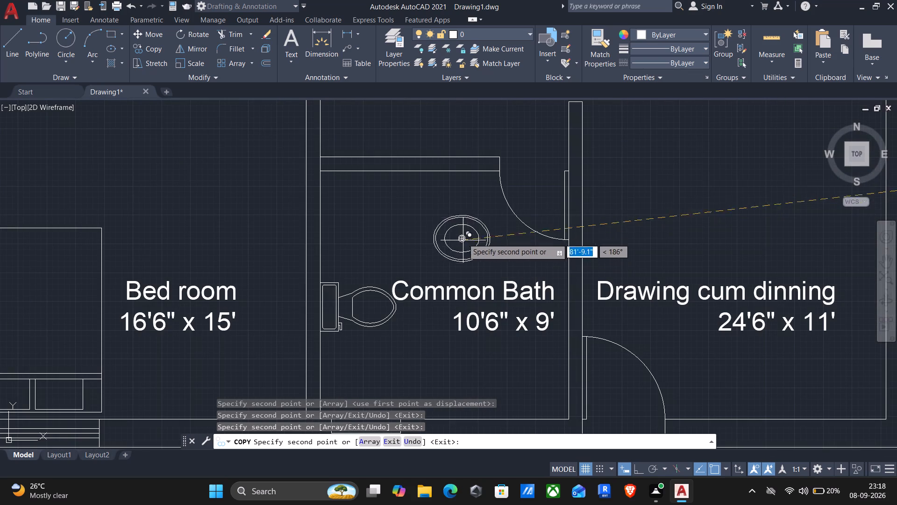
{"action": "left_click", "coordinate": [447, 199]}
Place washbasin copies in the southwest unit's Common Bath and Attached Bath, each near the south wall beside the door.
{"action": "scroll", "coordinate": [448, 206], "scroll_direction": "down", "scroll_amount": 2}
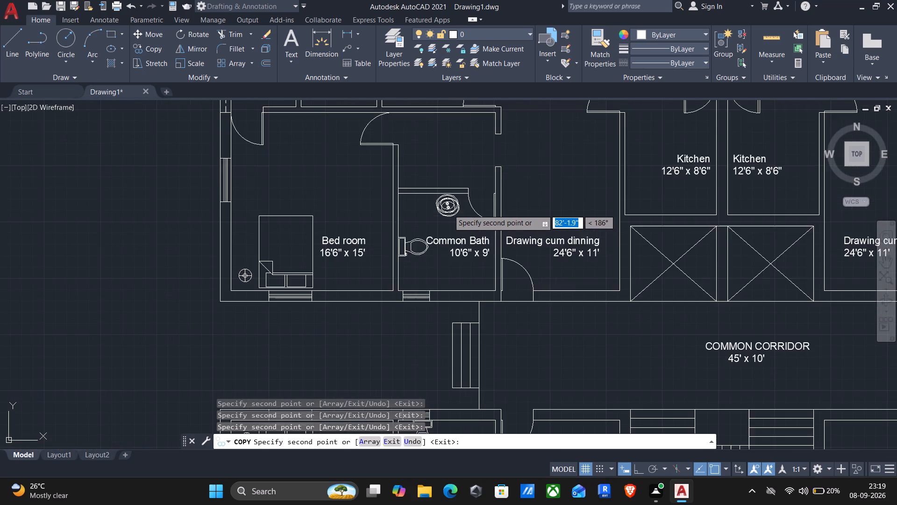
{"action": "scroll", "coordinate": [500, 277], "scroll_direction": "down", "scroll_amount": 1}
{"action": "middle_click_drag", "start_coordinate": [500, 280], "coordinate": [469, 236]}
{"action": "middle_click_drag", "start_coordinate": [474, 313], "coordinate": [467, 298]}
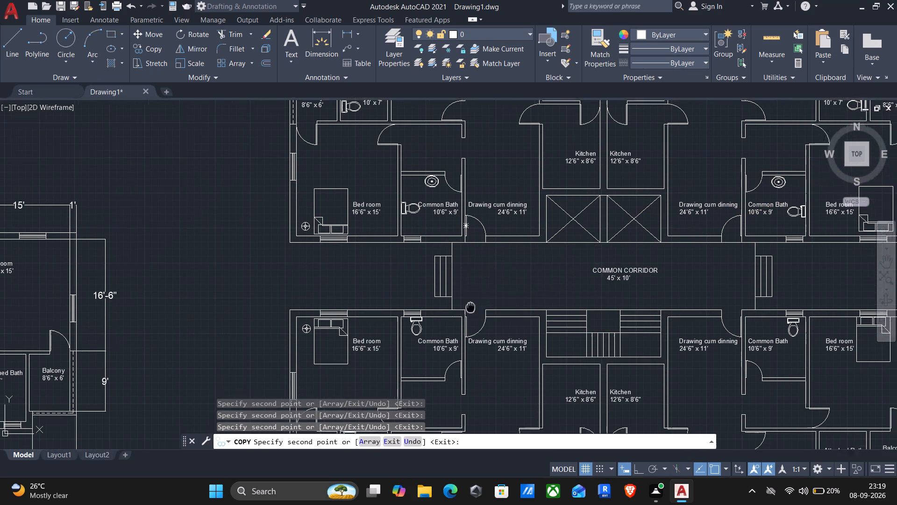
{"action": "middle_click_drag", "start_coordinate": [467, 298], "coordinate": [450, 277]}
{"action": "middle_click_drag", "start_coordinate": [445, 330], "coordinate": [424, 292]}
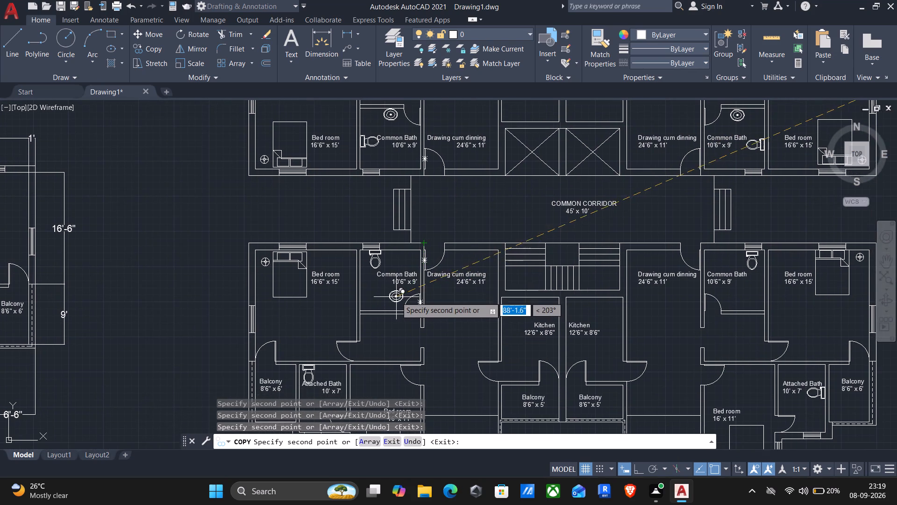
{"action": "scroll", "coordinate": [396, 298], "scroll_direction": "up", "scroll_amount": 2}
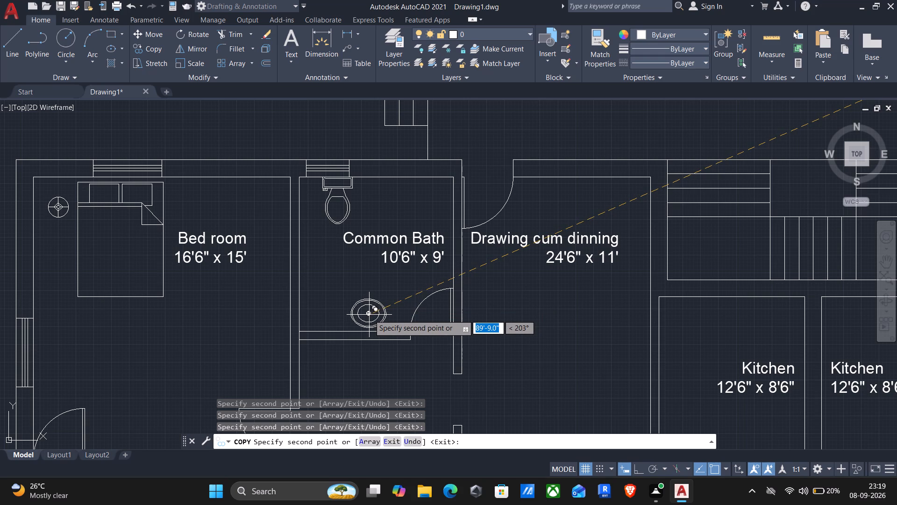
{"action": "left_click", "coordinate": [369, 315]}
{"action": "scroll", "coordinate": [377, 329], "scroll_direction": "down", "scroll_amount": 1}
{"action": "scroll", "coordinate": [446, 346], "scroll_direction": "down", "scroll_amount": 1}
{"action": "middle_click_drag", "start_coordinate": [447, 347], "coordinate": [439, 275]}
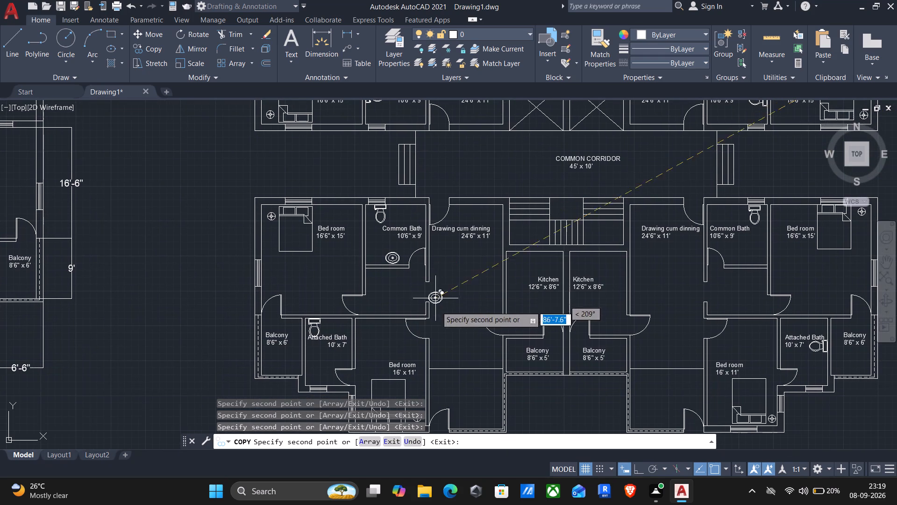
{"action": "middle_click_drag", "start_coordinate": [340, 360], "coordinate": [334, 322]}
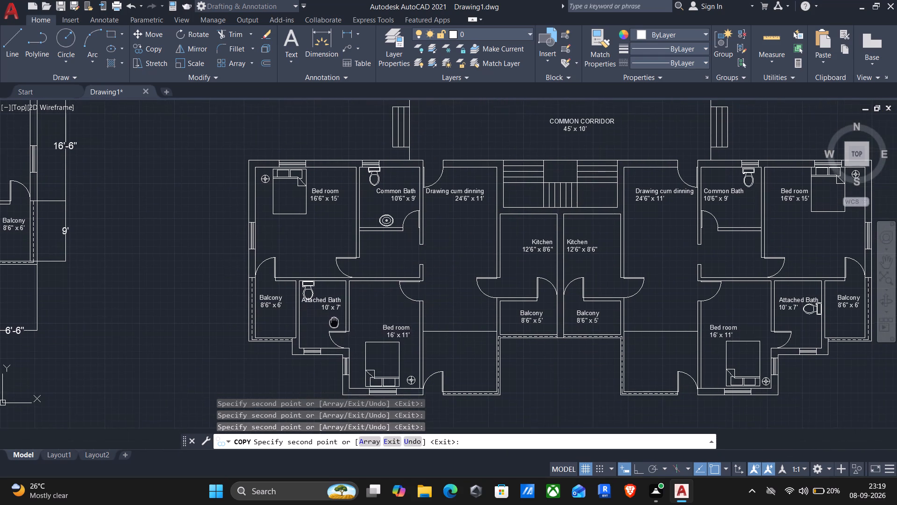
{"action": "scroll", "coordinate": [332, 316], "scroll_direction": "up", "scroll_amount": 1}
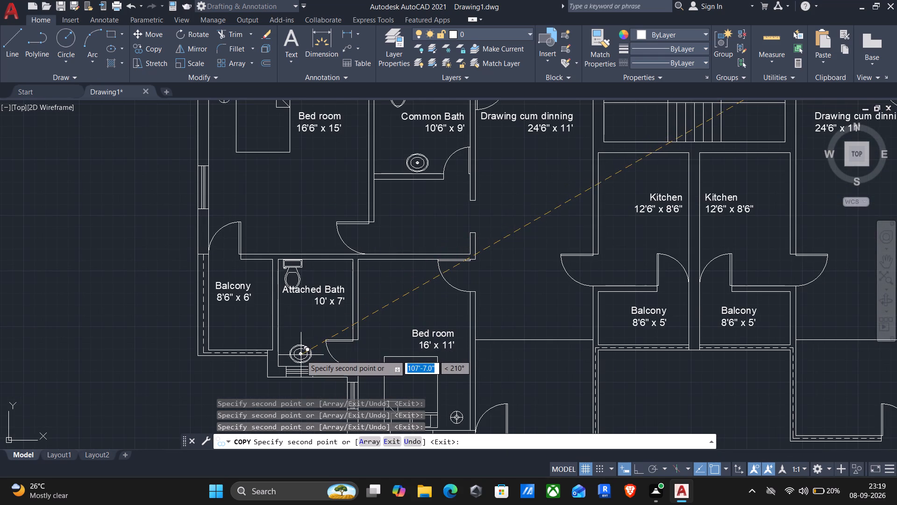
{"action": "left_click", "coordinate": [301, 355]}
Place washbasin copies in the southeast unit's Attached Bath, just above the south wall, and in its Common Bath beside the door, ending the copying.
{"action": "scroll", "coordinate": [386, 340], "scroll_direction": "down", "scroll_amount": 1}
{"action": "middle_click_drag", "start_coordinate": [498, 345], "coordinate": [472, 303]}
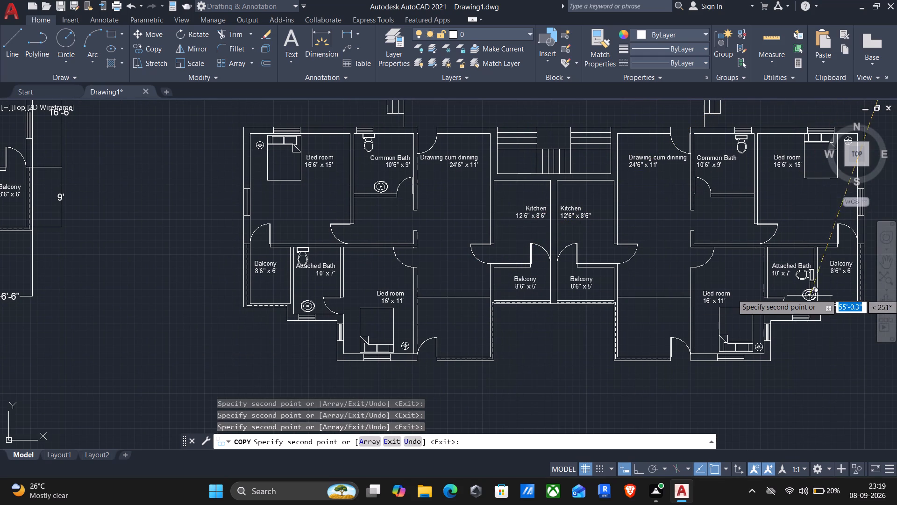
{"action": "scroll", "coordinate": [804, 330], "scroll_direction": "up", "scroll_amount": 2}
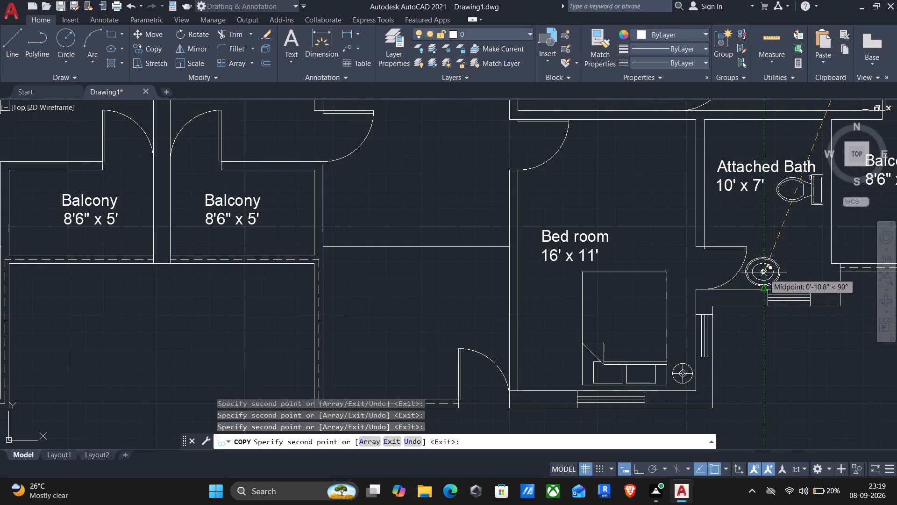
{"action": "scroll", "coordinate": [784, 274], "scroll_direction": "up", "scroll_amount": 3}
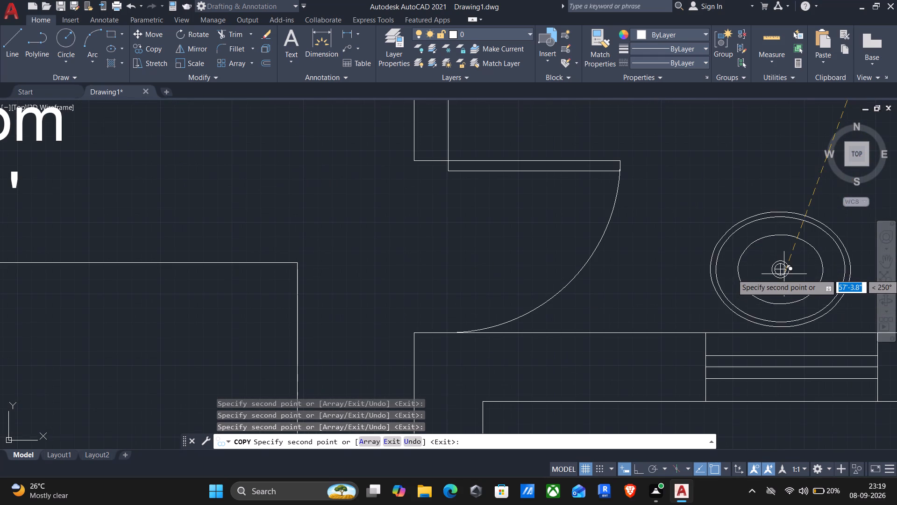
{"action": "left_click", "coordinate": [766, 273]}
{"action": "scroll", "coordinate": [766, 273], "scroll_direction": "down", "scroll_amount": 3}
{"action": "middle_click_drag", "start_coordinate": [691, 276], "coordinate": [647, 343]}
{"action": "scroll", "coordinate": [654, 308], "scroll_direction": "down", "scroll_amount": 2}
{"action": "middle_click_drag", "start_coordinate": [683, 260], "coordinate": [655, 301]}
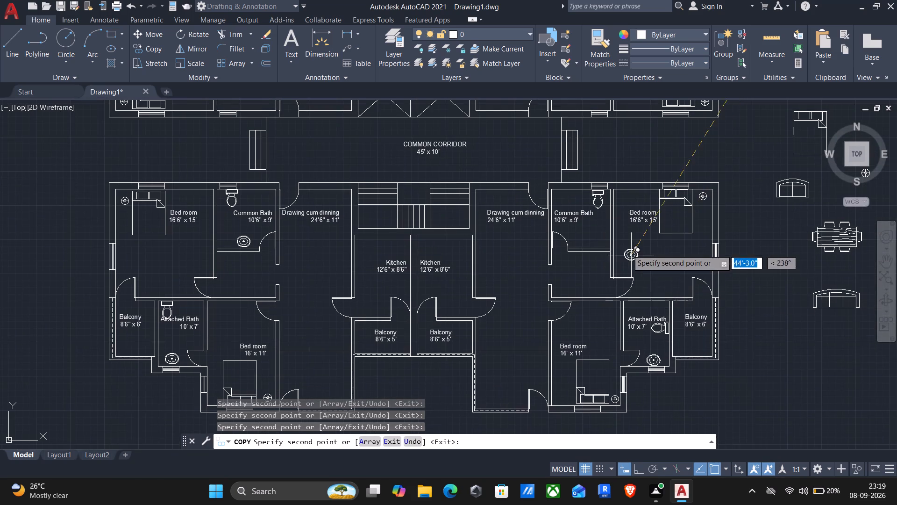
{"action": "scroll", "coordinate": [613, 237], "scroll_direction": "up", "scroll_amount": 2}
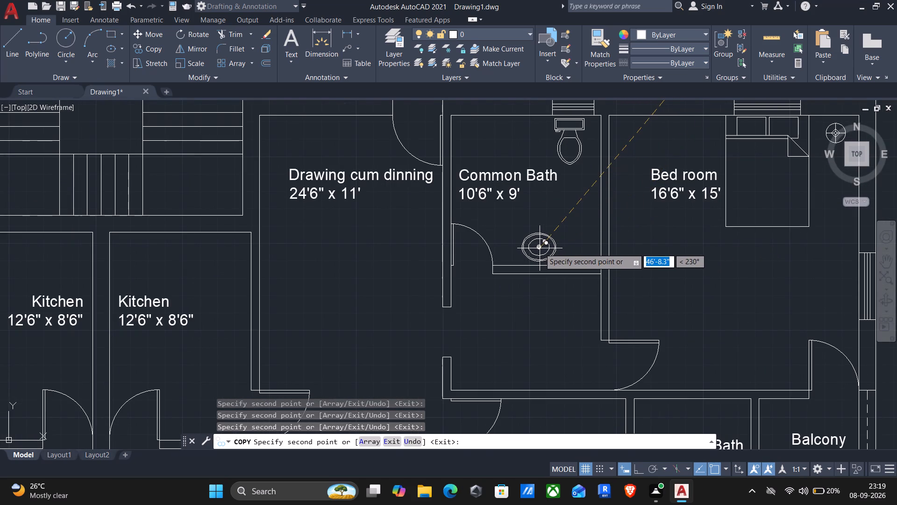
{"action": "left_click", "coordinate": [540, 248]}
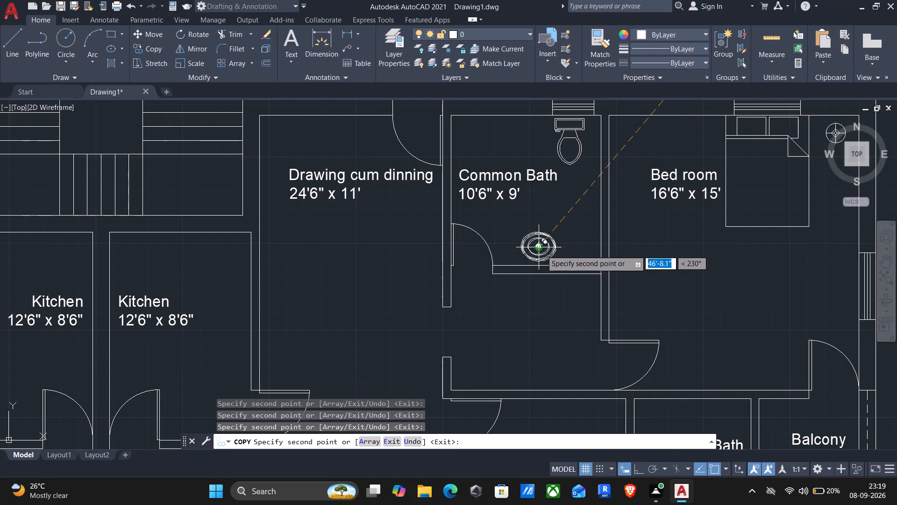
{"action": "key", "text": "Escape"}
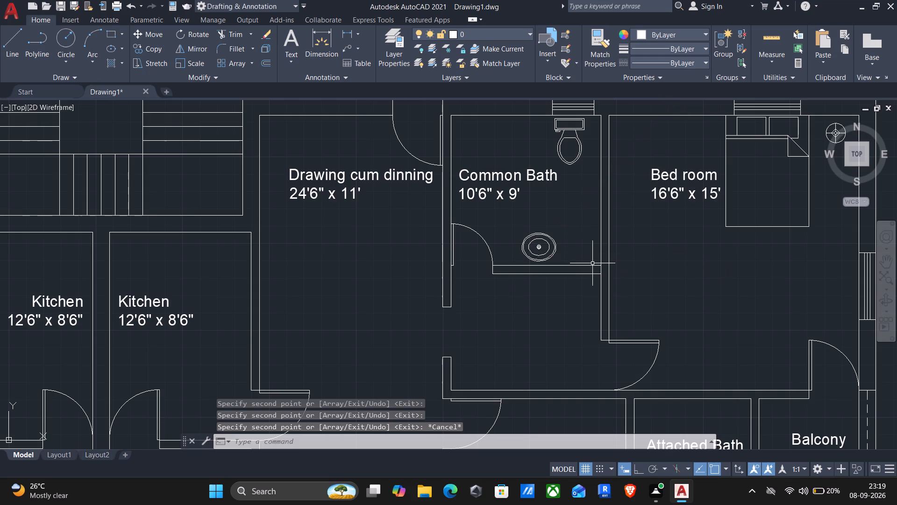
Draw a small circle for a floor drain in the southeast corner of the southeast unit's Common Bath, just clear of both walls.
{"action": "key", "text": "c"}
{"action": "key", "text": "Return"}
{"action": "scroll", "coordinate": [585, 254], "scroll_direction": "up", "scroll_amount": 2}
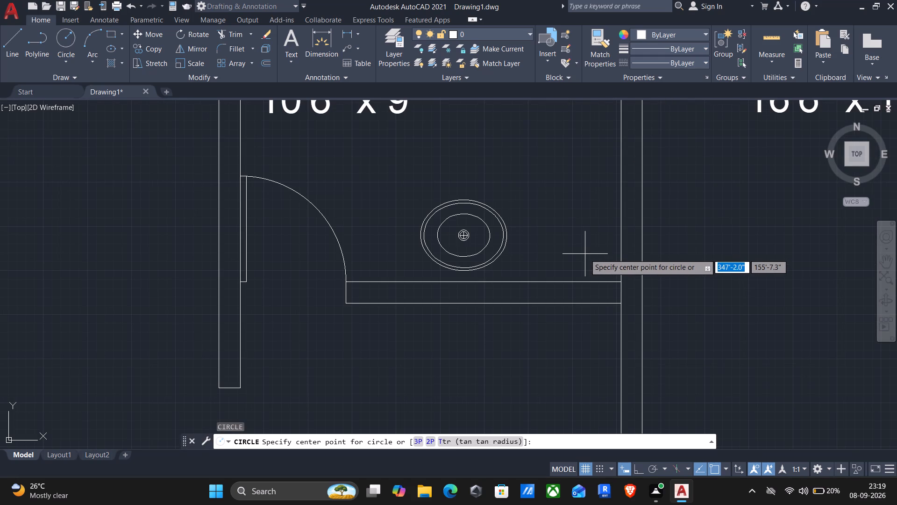
{"action": "left_click", "coordinate": [592, 251]}
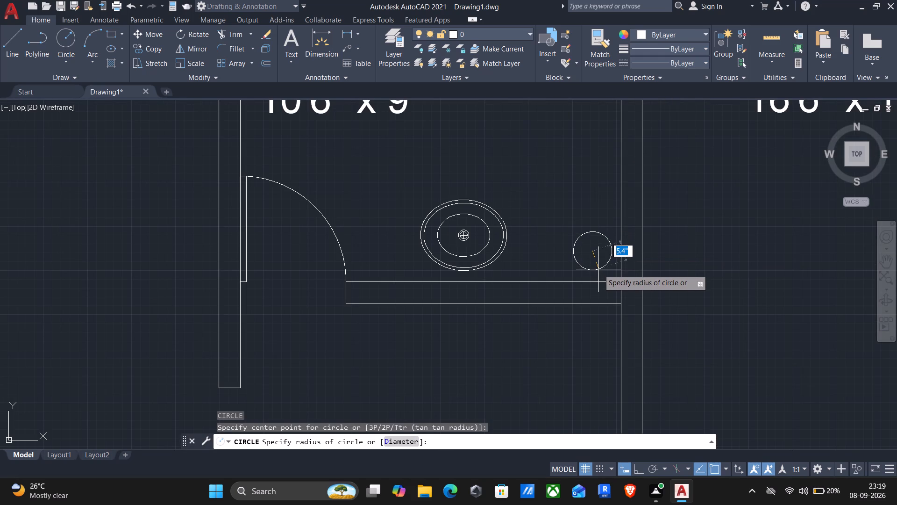
{"action": "left_click", "coordinate": [595, 274]}
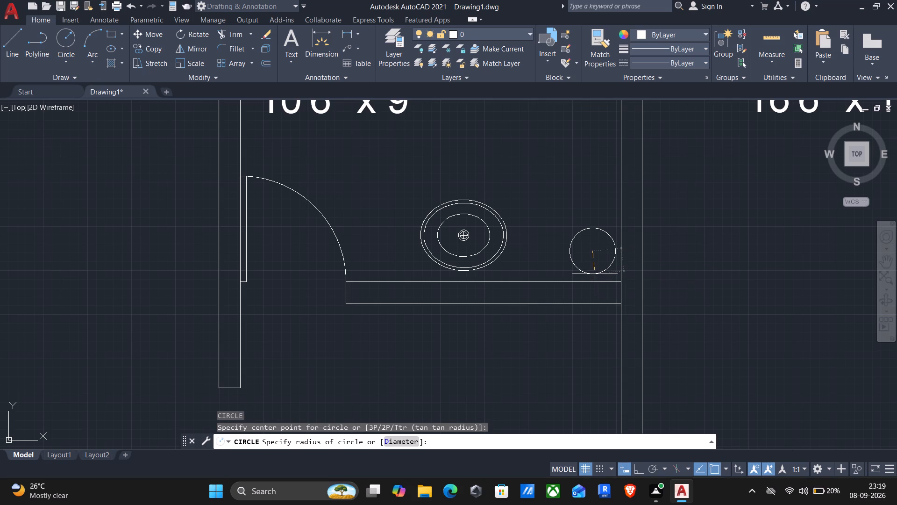
Offset the drain circle inward by 1" to form a concentric inner rim.
{"action": "key", "text": "o"}
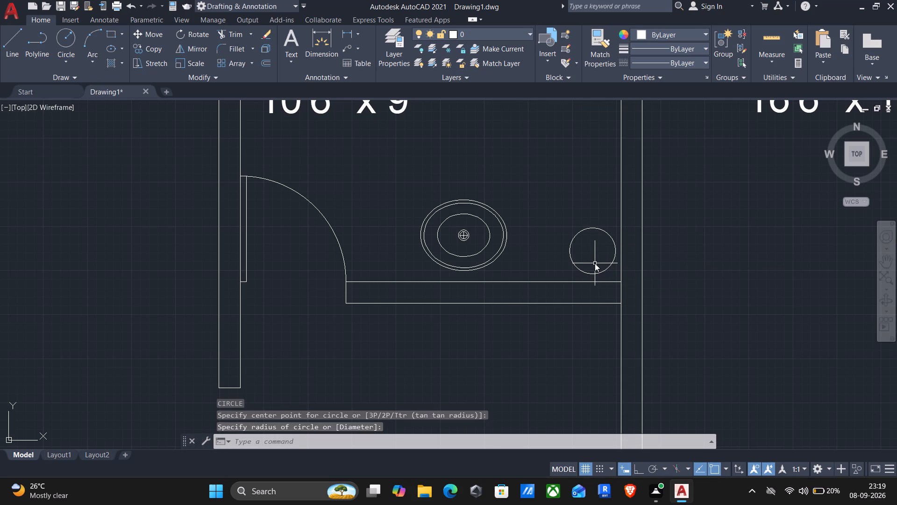
{"action": "key", "text": "Return"}
{"action": "left_click", "coordinate": [591, 230]}
{"action": "left_click", "coordinate": [586, 243]}
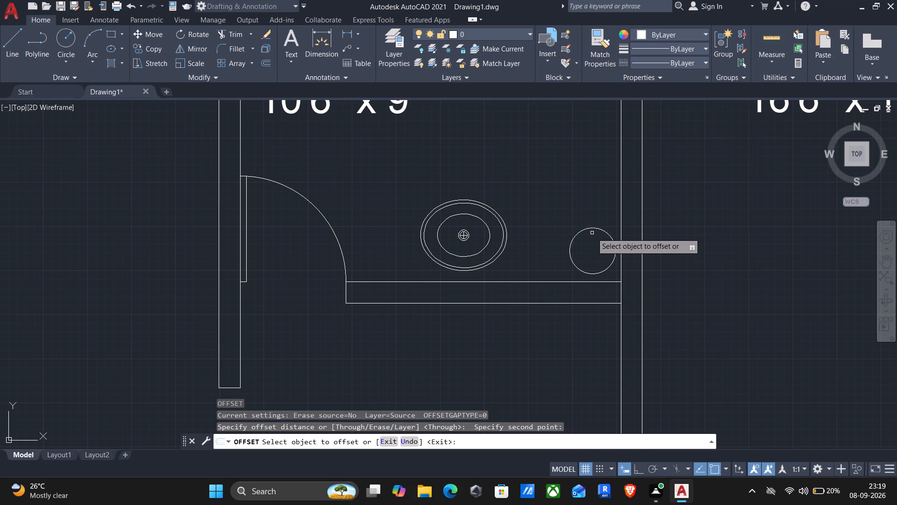
{"action": "left_click", "coordinate": [592, 227]}
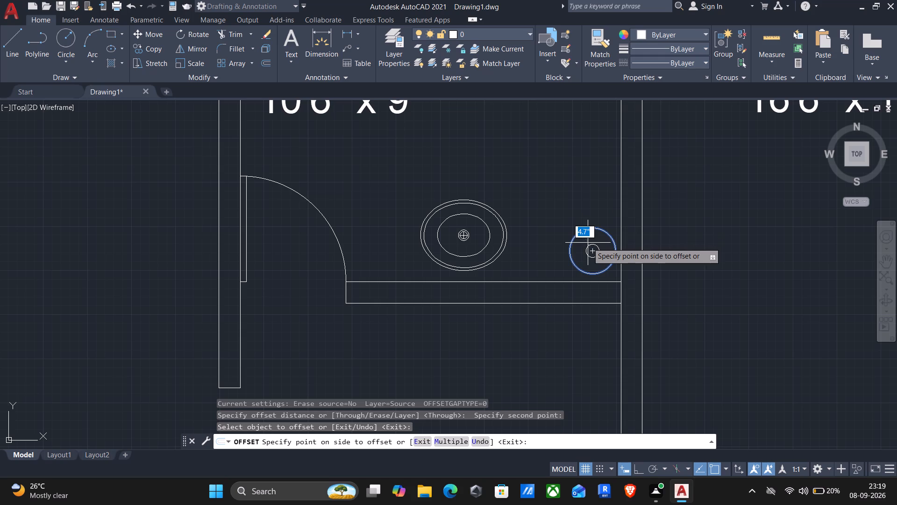
{"action": "key", "text": "1"}
{"action": "key", "text": "shift+quotedbl"}
{"action": "key", "text": "Return"}
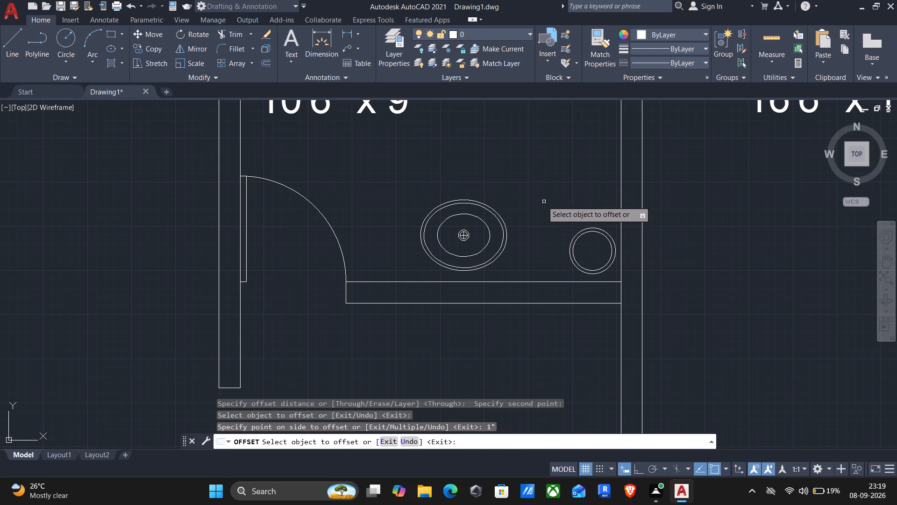
{"action": "key", "text": "Escape"}
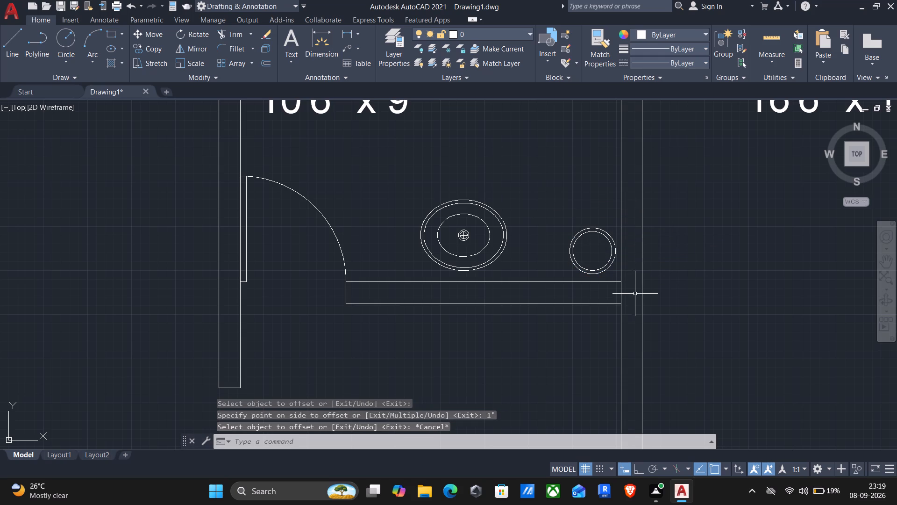
Start a hatch for the drain and choose the HONEY pattern.
{"action": "key", "text": "h"}
{"action": "key", "text": "Return"}
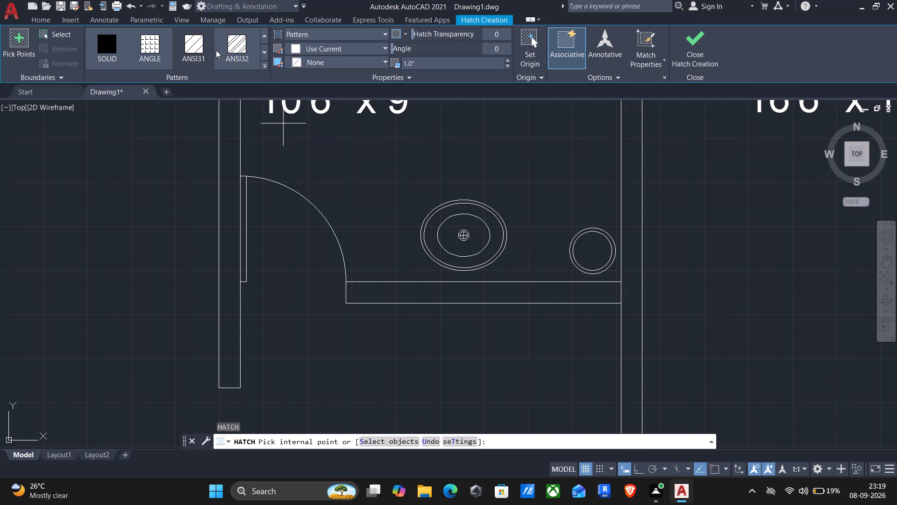
{"action": "left_click", "coordinate": [264, 49]}
{"action": "double_click", "coordinate": [264, 49]}
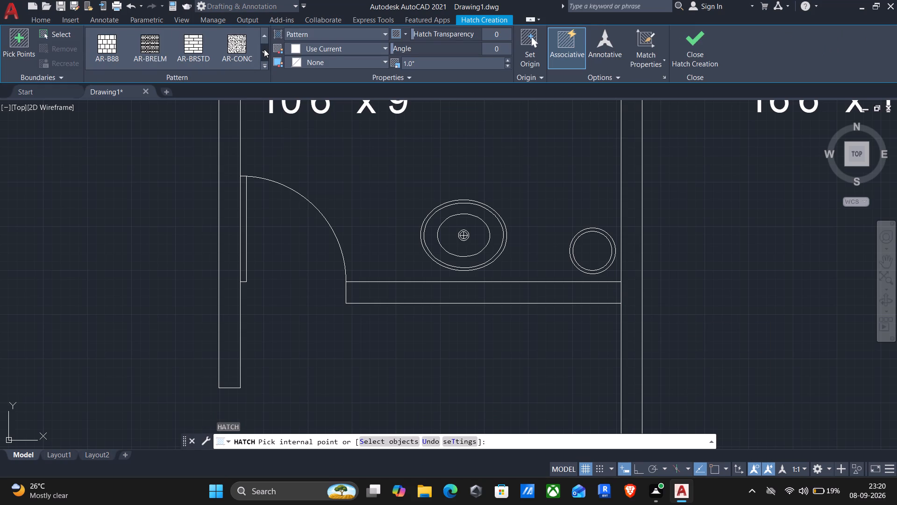
{"action": "left_click", "coordinate": [264, 49]}
{"action": "left_click", "coordinate": [264, 49]}
{"action": "left_click", "coordinate": [264, 49]}
{"action": "left_click", "coordinate": [264, 49]}
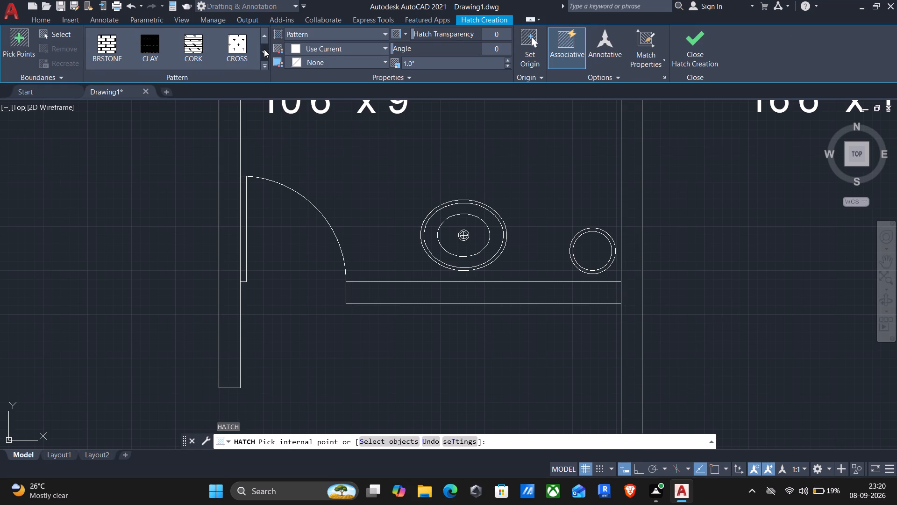
{"action": "left_click", "coordinate": [264, 49]}
{"action": "left_click", "coordinate": [264, 49]}
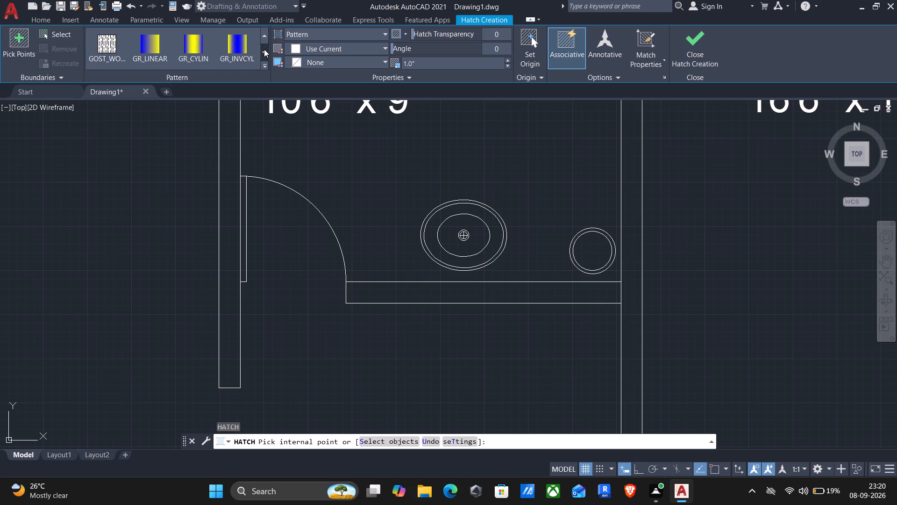
{"action": "left_click", "coordinate": [264, 49]}
{"action": "left_click", "coordinate": [264, 49]}
{"action": "left_click", "coordinate": [264, 49]}
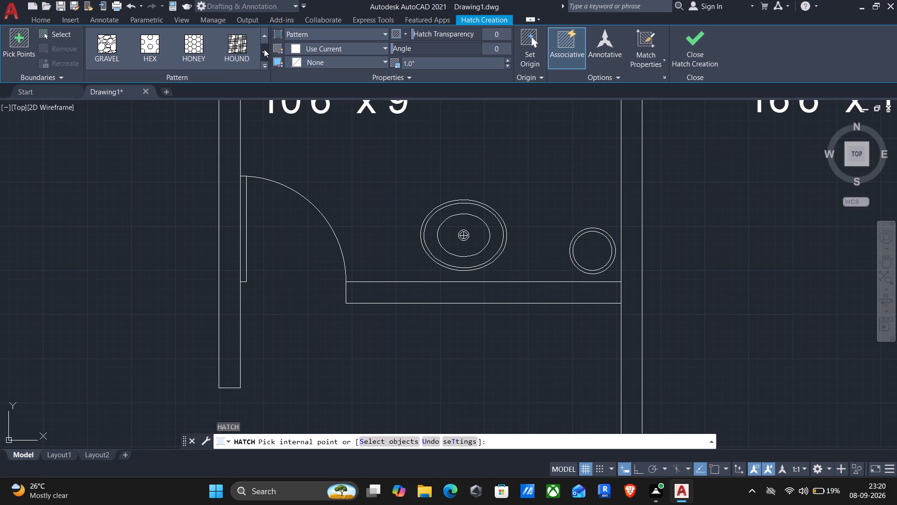
{"action": "left_click", "coordinate": [195, 45]}
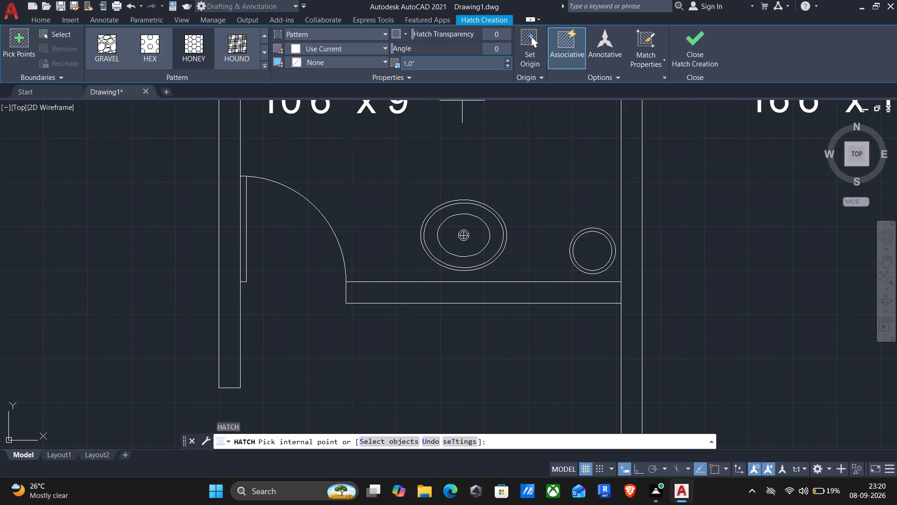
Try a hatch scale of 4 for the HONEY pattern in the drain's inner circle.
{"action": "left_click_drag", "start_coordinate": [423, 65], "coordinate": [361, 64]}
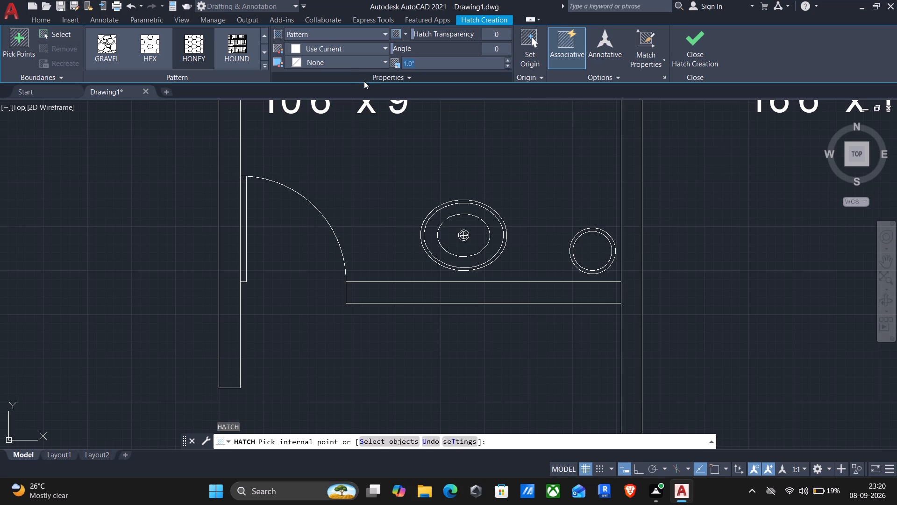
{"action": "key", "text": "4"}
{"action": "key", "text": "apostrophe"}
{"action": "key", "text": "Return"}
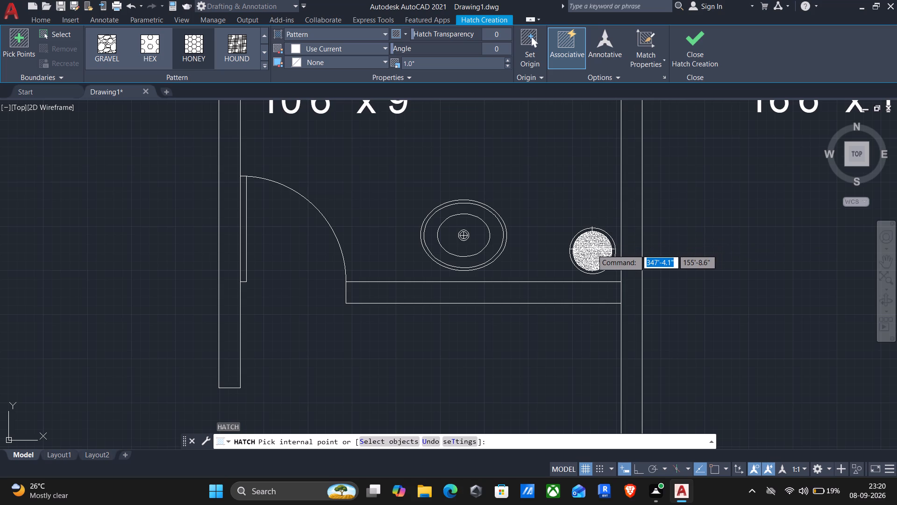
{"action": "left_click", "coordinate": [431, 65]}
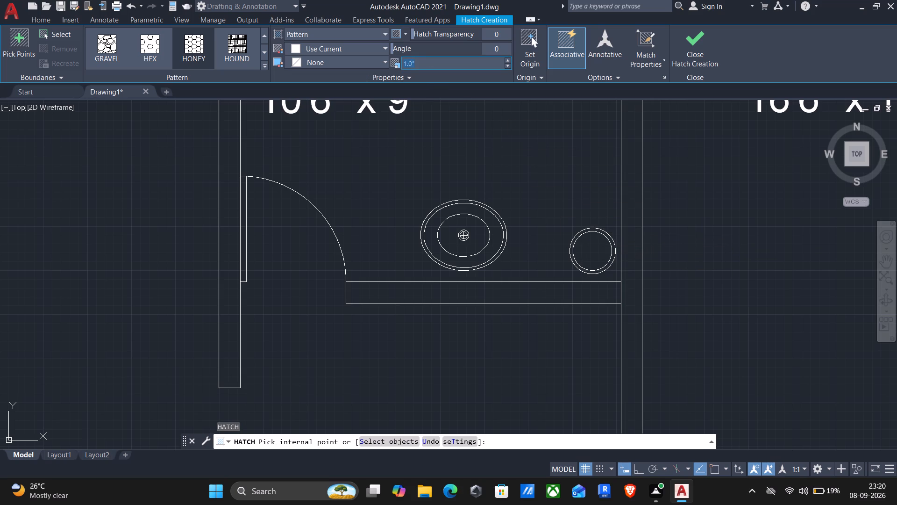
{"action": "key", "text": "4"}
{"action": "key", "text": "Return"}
Set the hatch scale to 7 and fill the drain's inner circle with the HONEY pattern.
{"action": "left_click", "coordinate": [429, 65]}
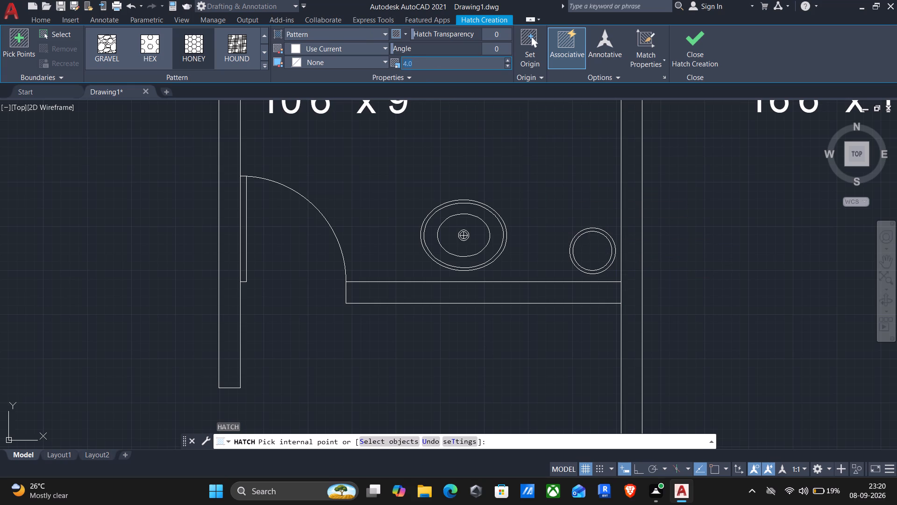
{"action": "key", "text": "7"}
{"action": "key", "text": "Return"}
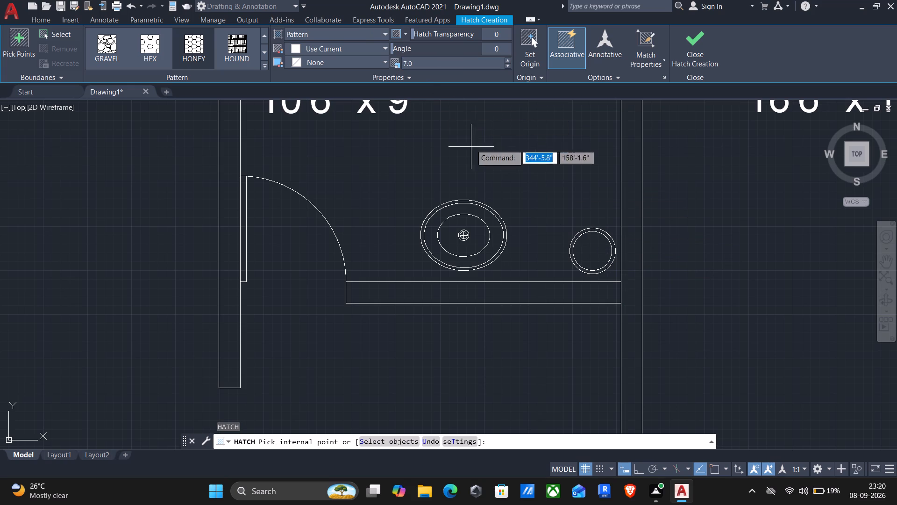
{"action": "left_click", "coordinate": [591, 246]}
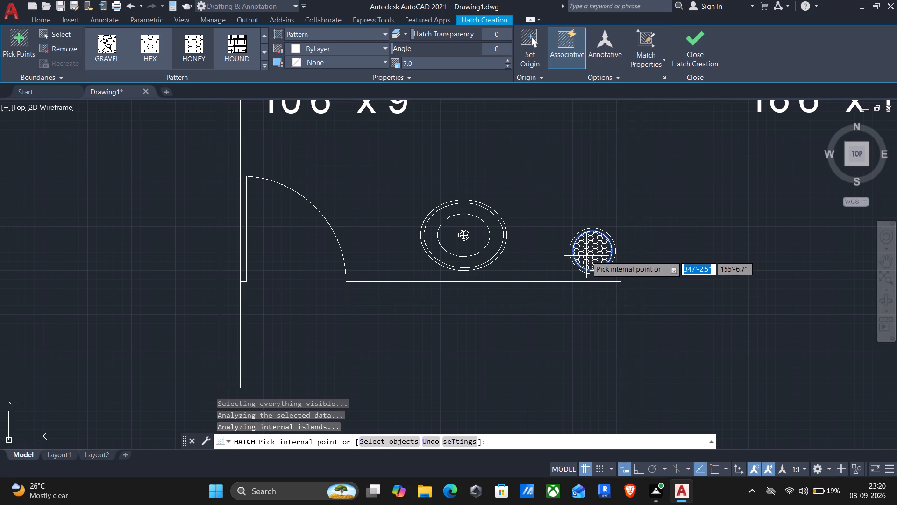
{"action": "key", "text": "Escape"}
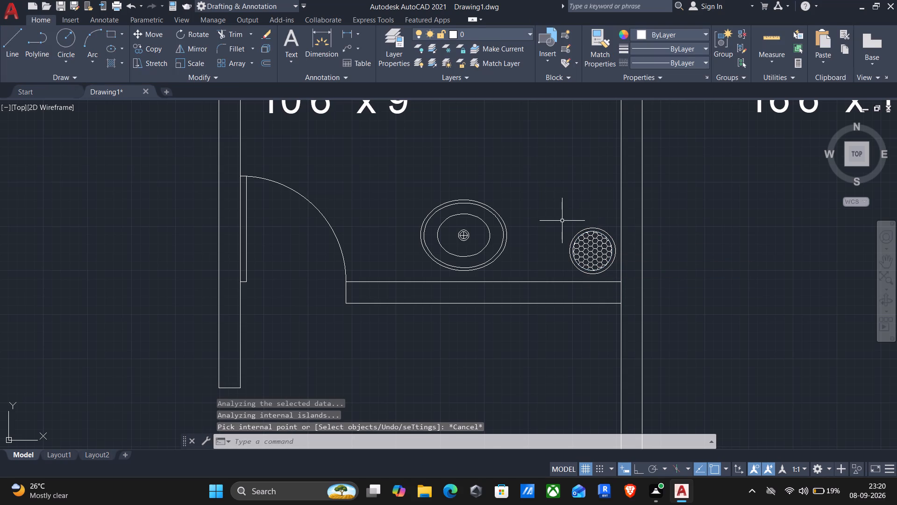
Copy the hatched floor drain from its centre into the upper-left corner of the lower-right unit's Attached Bath.
{"action": "left_click", "coordinate": [562, 221]}
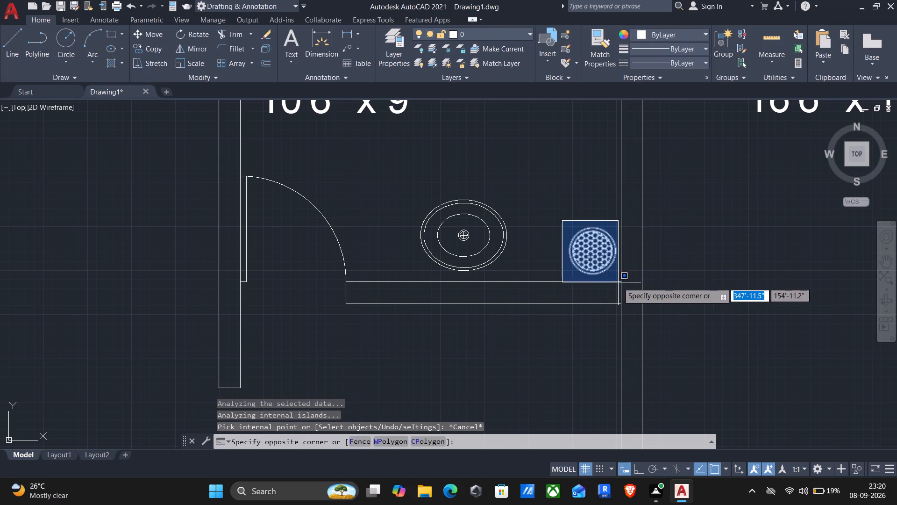
{"action": "left_click", "coordinate": [618, 282]}
{"action": "key", "text": "c"}
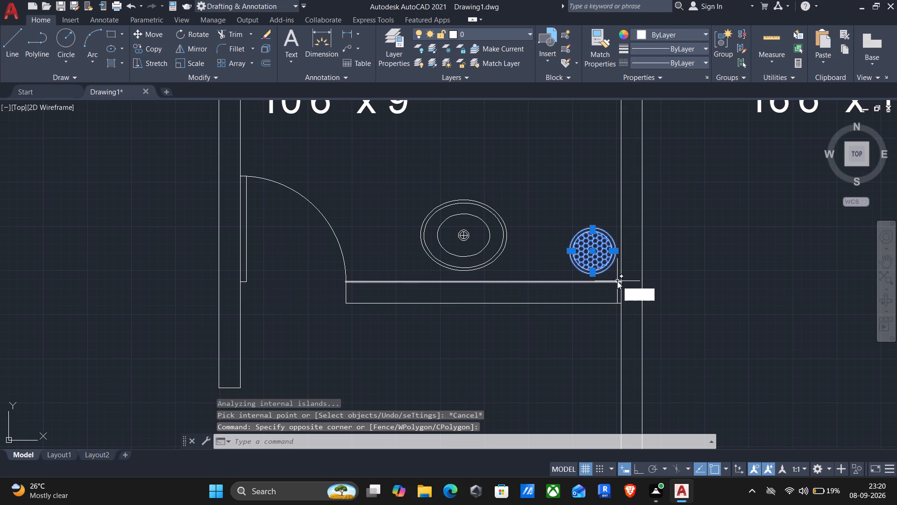
{"action": "left_click", "coordinate": [653, 316]}
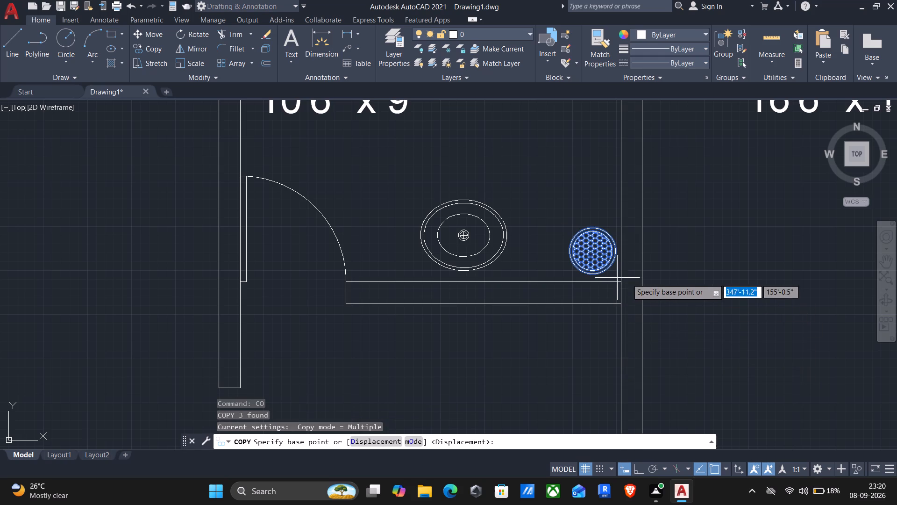
{"action": "left_click", "coordinate": [595, 250]}
{"action": "scroll", "coordinate": [579, 241], "scroll_direction": "down", "scroll_amount": 2}
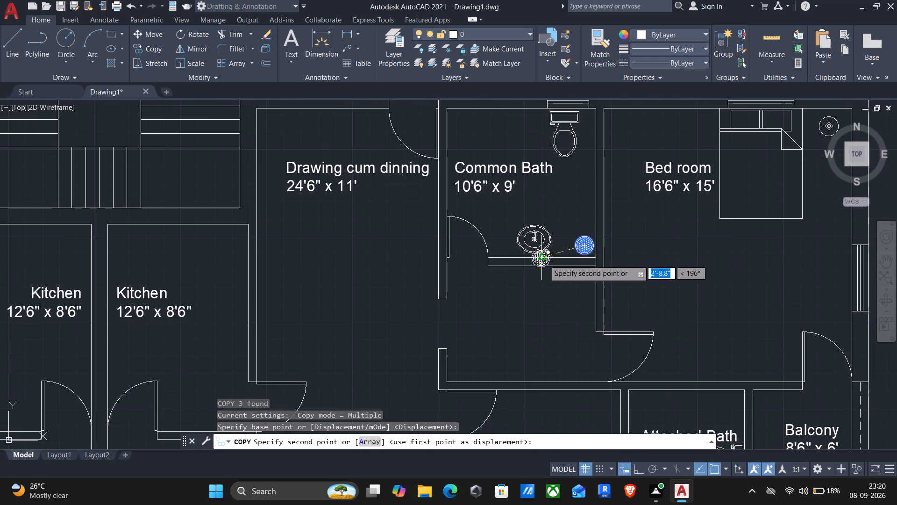
{"action": "middle_click_drag", "start_coordinate": [636, 293], "coordinate": [628, 247]}
{"action": "scroll", "coordinate": [620, 264], "scroll_direction": "down", "scroll_amount": 1}
{"action": "scroll", "coordinate": [610, 302], "scroll_direction": "down", "scroll_amount": 1}
{"action": "middle_click_drag", "start_coordinate": [608, 306], "coordinate": [605, 266]}
{"action": "scroll", "coordinate": [634, 314], "scroll_direction": "up", "scroll_amount": 3}
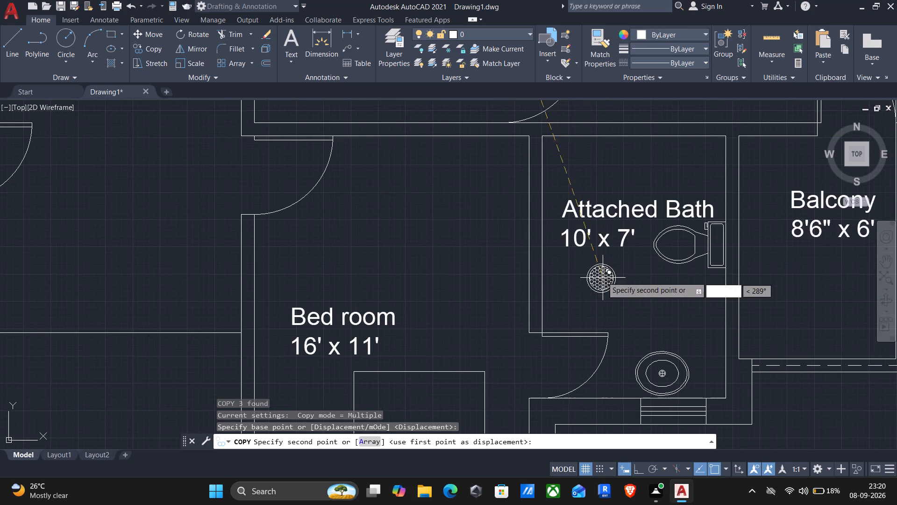
{"action": "left_click", "coordinate": [567, 157]}
Place a drain copy in the lower-left unit's Common Bath, in the corner beside the washbasin.
{"action": "scroll", "coordinate": [580, 179], "scroll_direction": "down", "scroll_amount": 2}
{"action": "scroll", "coordinate": [601, 236], "scroll_direction": "down", "scroll_amount": 1}
{"action": "middle_click_drag", "start_coordinate": [594, 247], "coordinate": [578, 274]}
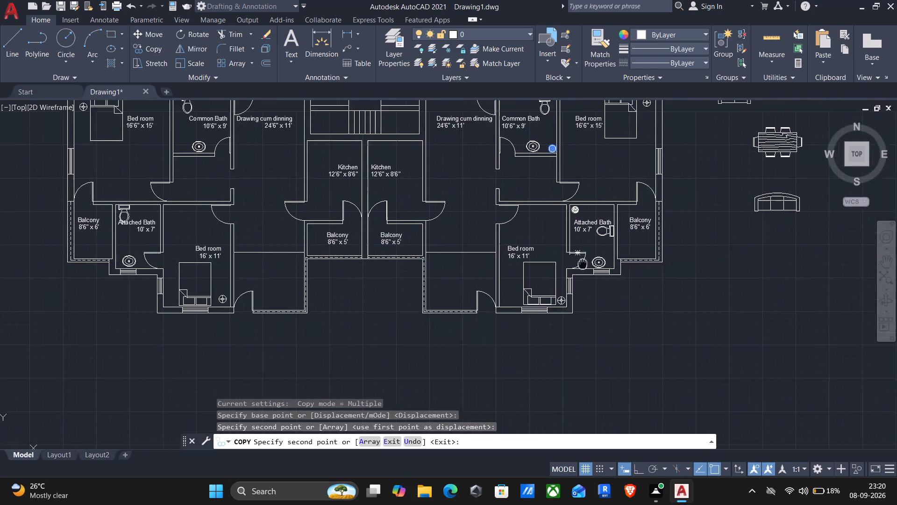
{"action": "middle_click_drag", "start_coordinate": [578, 274], "coordinate": [576, 361]}
{"action": "middle_click_drag", "start_coordinate": [426, 305], "coordinate": [495, 272]}
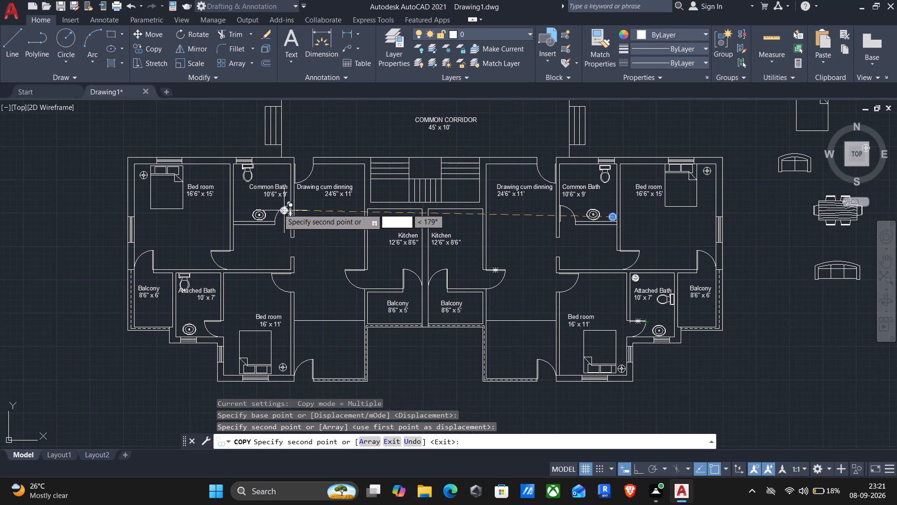
{"action": "scroll", "coordinate": [274, 209], "scroll_direction": "up", "scroll_amount": 1}
{"action": "scroll", "coordinate": [228, 223], "scroll_direction": "up", "scroll_amount": 2}
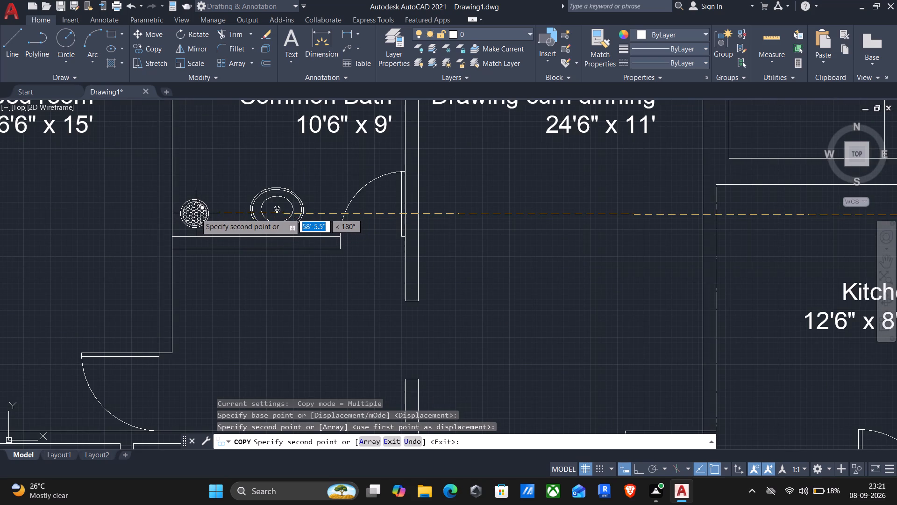
{"action": "left_click", "coordinate": [196, 213]}
Place a drain copy in the lower-left unit's Attached Bath, in the corner beside the washbasin.
{"action": "scroll", "coordinate": [239, 248], "scroll_direction": "down", "scroll_amount": 3}
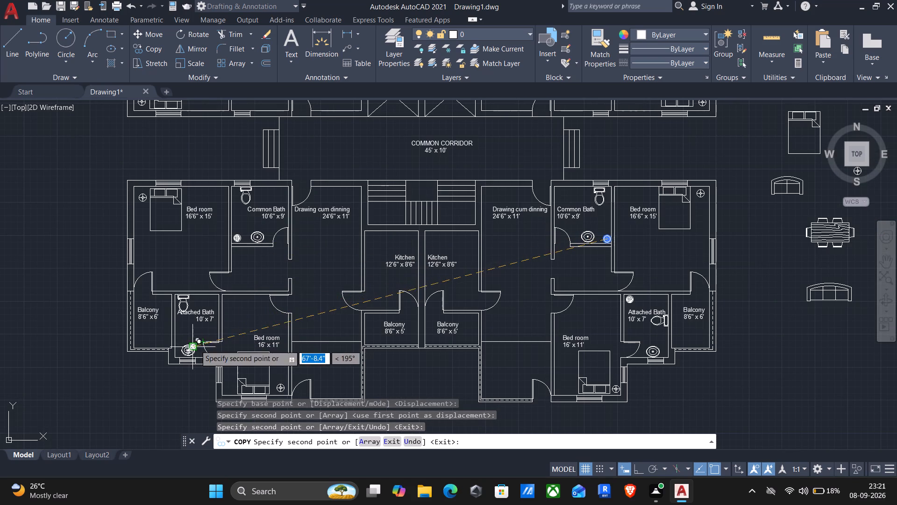
{"action": "scroll", "coordinate": [202, 338], "scroll_direction": "up", "scroll_amount": 2}
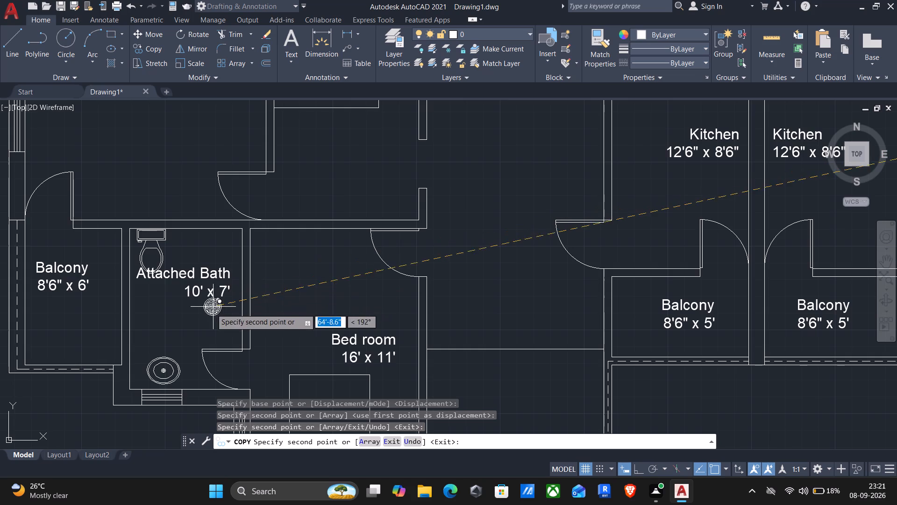
{"action": "scroll", "coordinate": [141, 375], "scroll_direction": "up", "scroll_amount": 3}
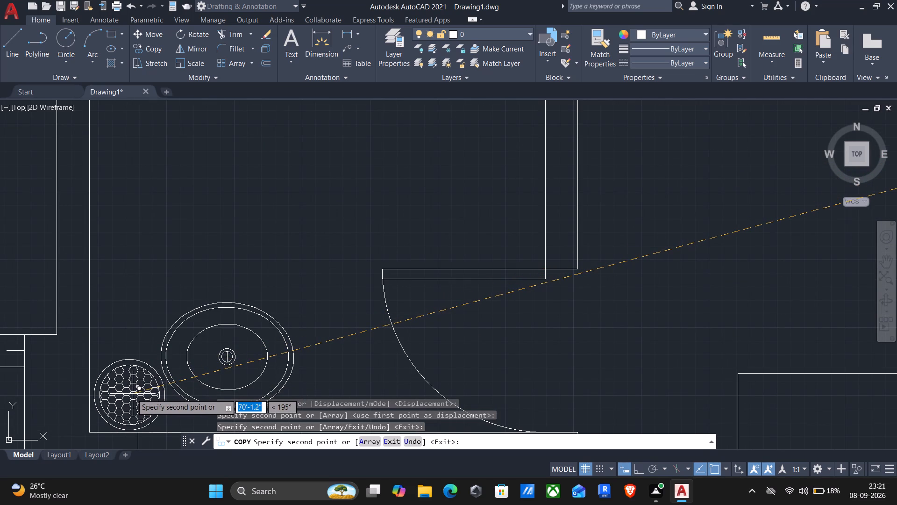
{"action": "left_click", "coordinate": [131, 394]}
Place a drain copy in the lower-right corner of the upper-left unit's Common Bath, near the corridor wall.
{"action": "scroll", "coordinate": [149, 382], "scroll_direction": "down", "scroll_amount": 3}
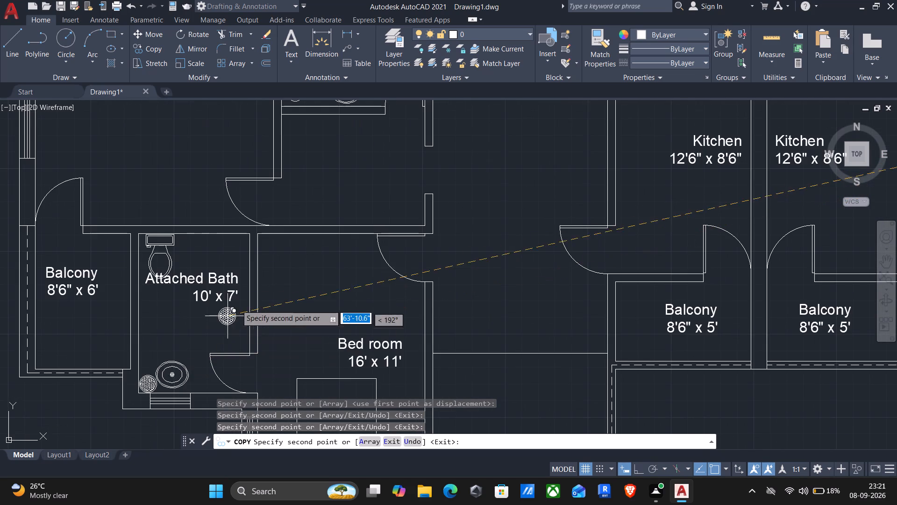
{"action": "middle_click_drag", "start_coordinate": [241, 296], "coordinate": [229, 334]}
{"action": "scroll", "coordinate": [231, 328], "scroll_direction": "down", "scroll_amount": 2}
{"action": "scroll", "coordinate": [222, 236], "scroll_direction": "down", "scroll_amount": 1}
{"action": "middle_click_drag", "start_coordinate": [222, 236], "coordinate": [192, 366]}
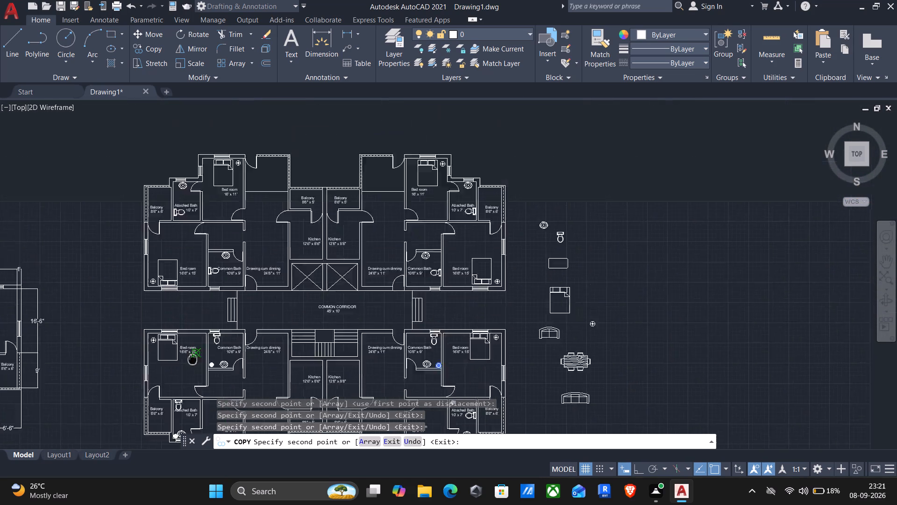
{"action": "middle_click_drag", "start_coordinate": [192, 366], "coordinate": [192, 368]}
{"action": "scroll", "coordinate": [219, 263], "scroll_direction": "up", "scroll_amount": 3}
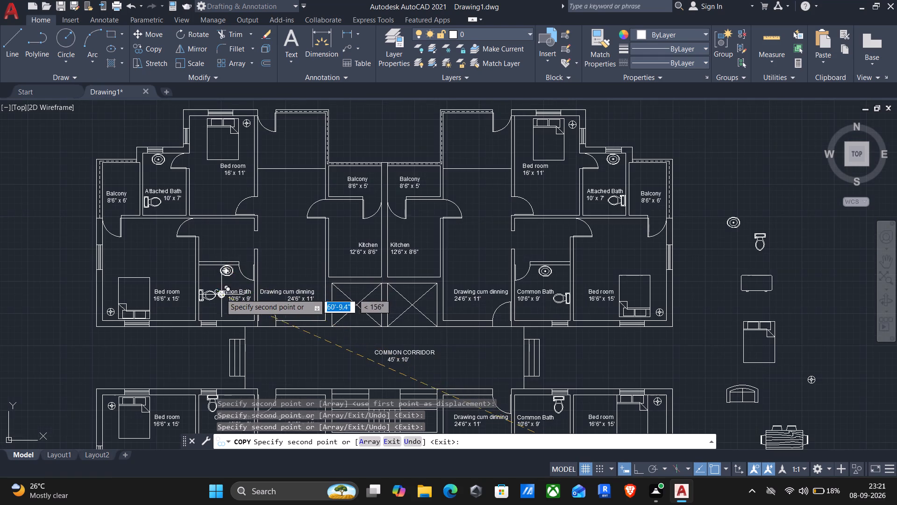
{"action": "scroll", "coordinate": [218, 290], "scroll_direction": "up", "scroll_amount": 3}
{"action": "scroll", "coordinate": [266, 307], "scroll_direction": "down", "scroll_amount": 1}
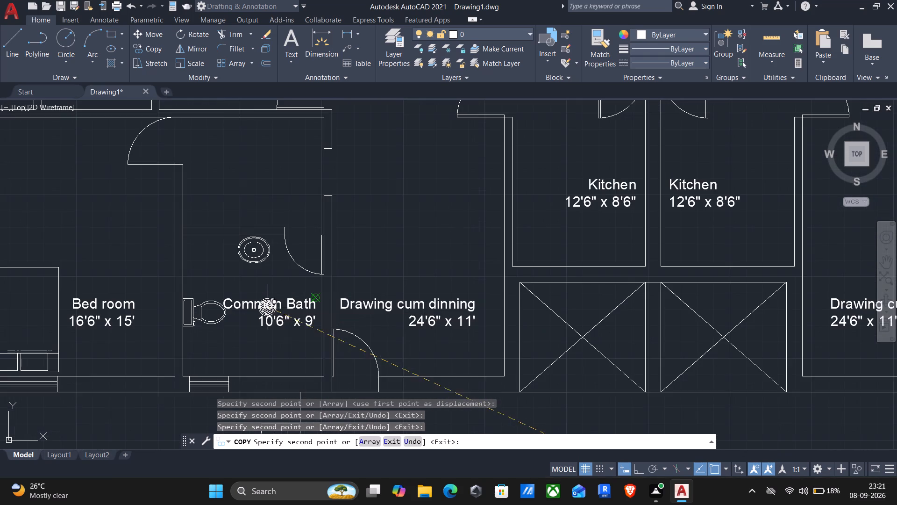
{"action": "scroll", "coordinate": [306, 369], "scroll_direction": "up", "scroll_amount": 2}
{"action": "scroll", "coordinate": [309, 368], "scroll_direction": "down", "scroll_amount": 1}
{"action": "middle_click_drag", "start_coordinate": [310, 367], "coordinate": [311, 363]}
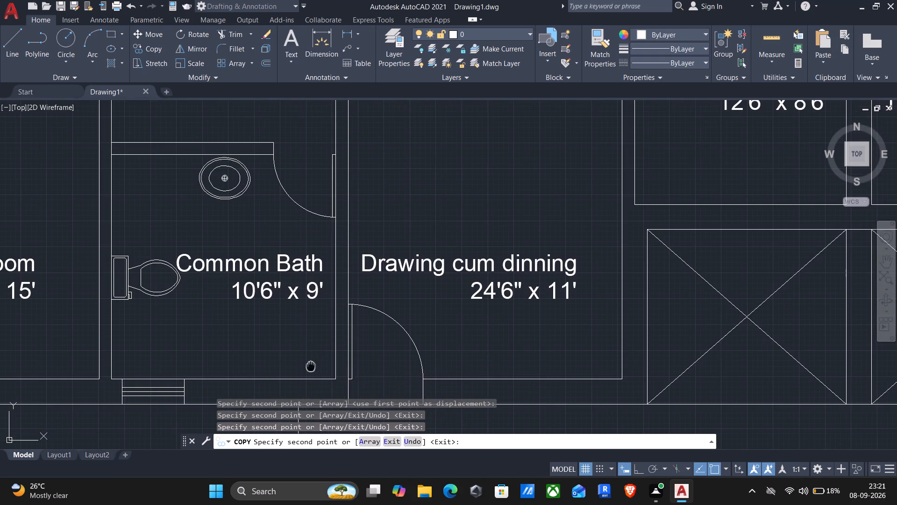
{"action": "middle_click_drag", "start_coordinate": [311, 363], "coordinate": [316, 331]}
{"action": "scroll", "coordinate": [316, 330], "scroll_direction": "up", "scroll_amount": 1}
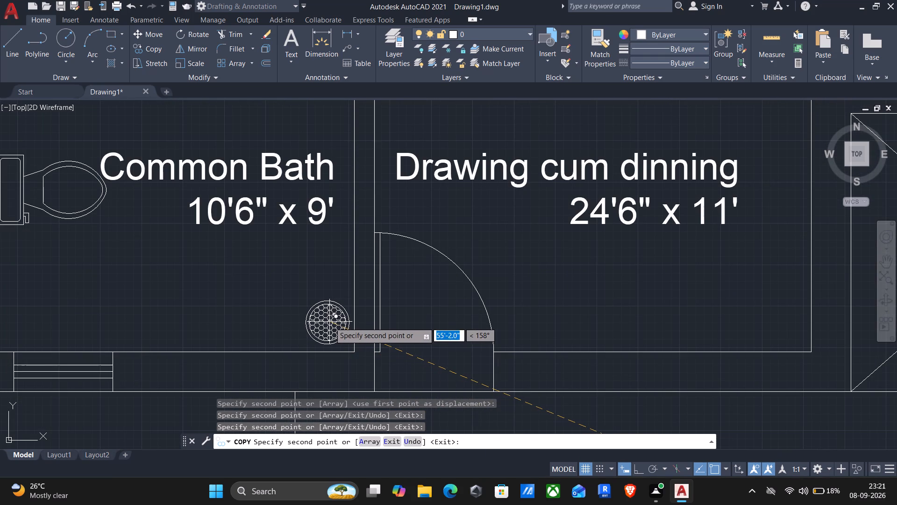
{"action": "left_click", "coordinate": [329, 324]}
Place a drain copy in the lower-right corner of the upper-left unit's Attached Bath.
{"action": "scroll", "coordinate": [328, 306], "scroll_direction": "down", "scroll_amount": 2}
{"action": "middle_click_drag", "start_coordinate": [317, 289], "coordinate": [292, 356]}
{"action": "scroll", "coordinate": [291, 337], "scroll_direction": "down", "scroll_amount": 2}
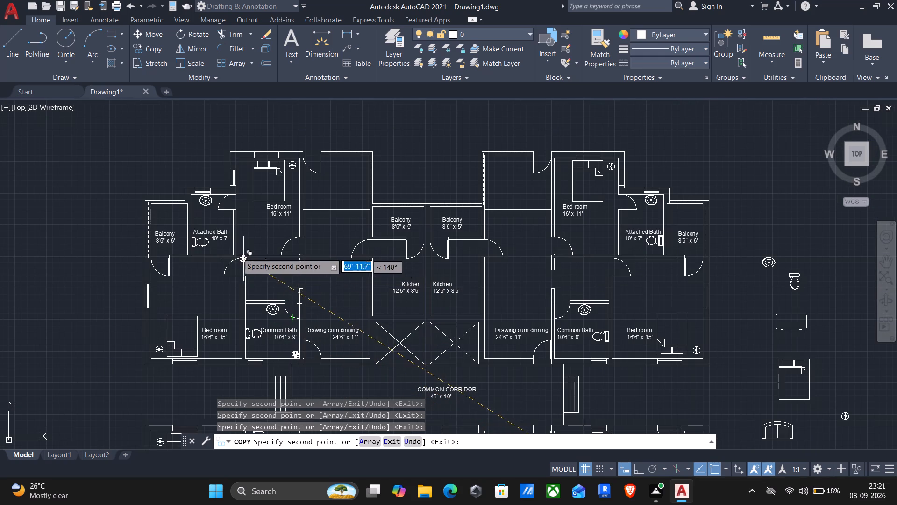
{"action": "scroll", "coordinate": [228, 244], "scroll_direction": "up", "scroll_amount": 3}
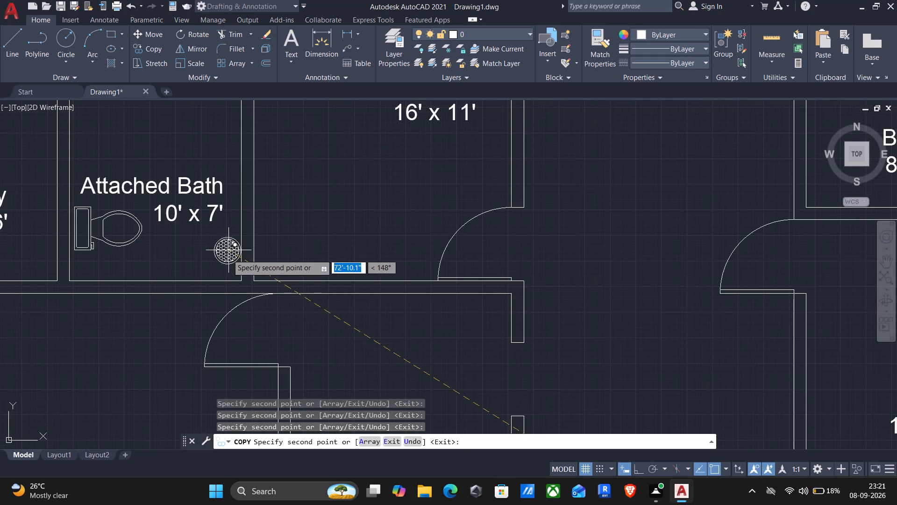
{"action": "left_click", "coordinate": [223, 261]}
Place a drain copy in the lower-left corner of the upper-right unit's Attached Bath.
{"action": "scroll", "coordinate": [251, 266], "scroll_direction": "down", "scroll_amount": 2}
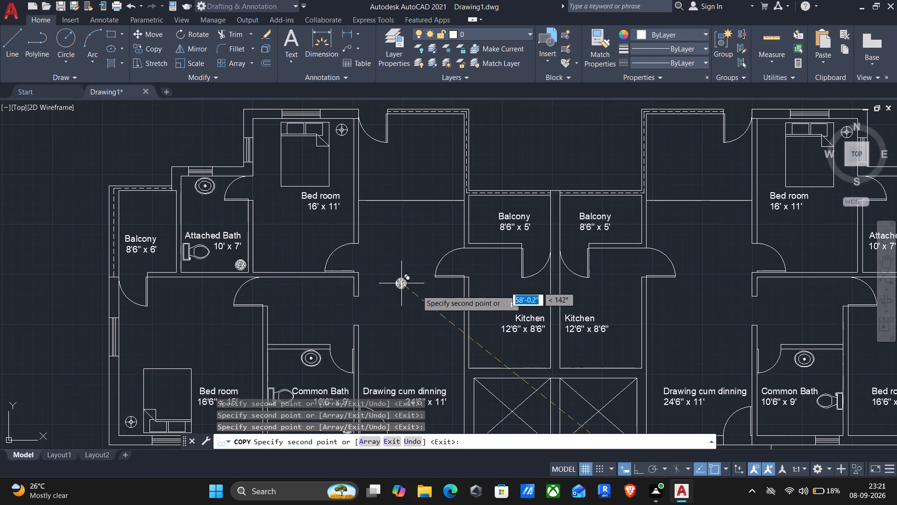
{"action": "scroll", "coordinate": [450, 296], "scroll_direction": "down", "scroll_amount": 2}
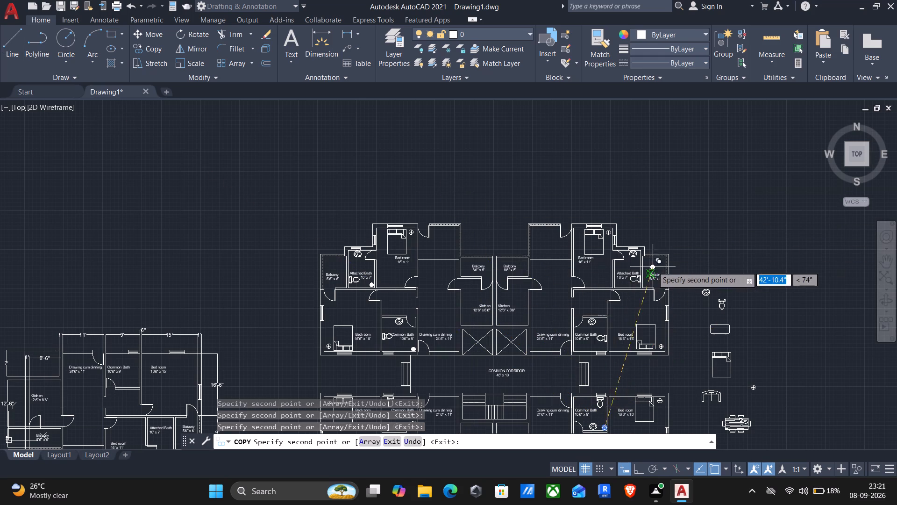
{"action": "scroll", "coordinate": [653, 267], "scroll_direction": "up", "scroll_amount": 2}
{"action": "scroll", "coordinate": [566, 303], "scroll_direction": "up", "scroll_amount": 3}
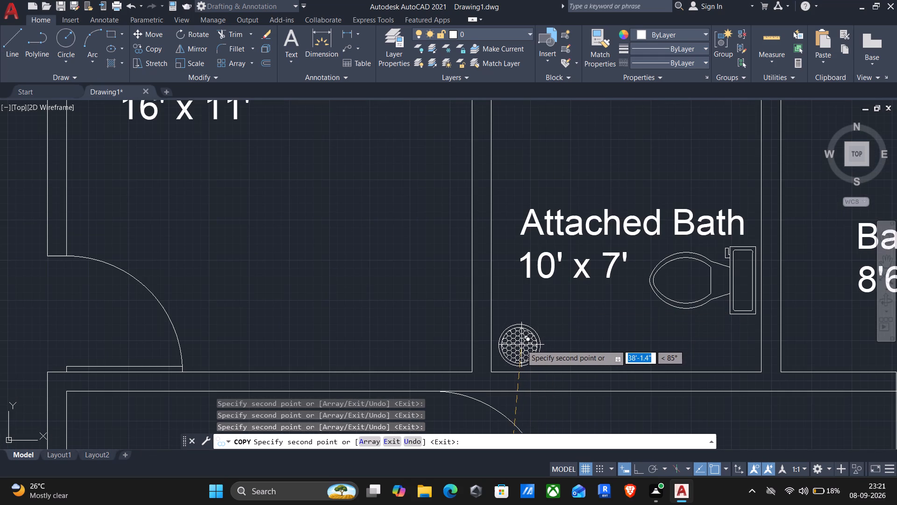
{"action": "left_click", "coordinate": [521, 345]}
Place the last drain copy in the lower-left corner of the upper-right unit's Common Bath and end the copying.
{"action": "scroll", "coordinate": [542, 335], "scroll_direction": "down", "scroll_amount": 1}
{"action": "scroll", "coordinate": [607, 287], "scroll_direction": "down", "scroll_amount": 2}
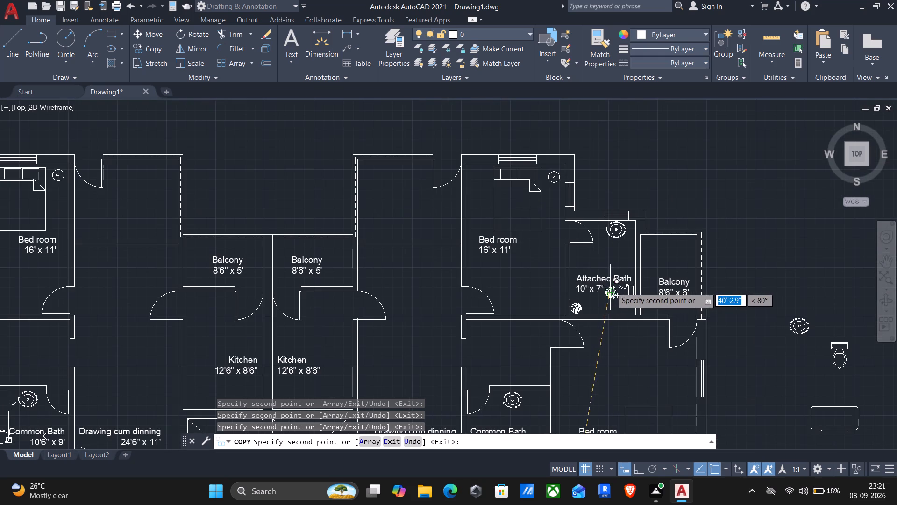
{"action": "middle_click_drag", "start_coordinate": [617, 291], "coordinate": [597, 233]}
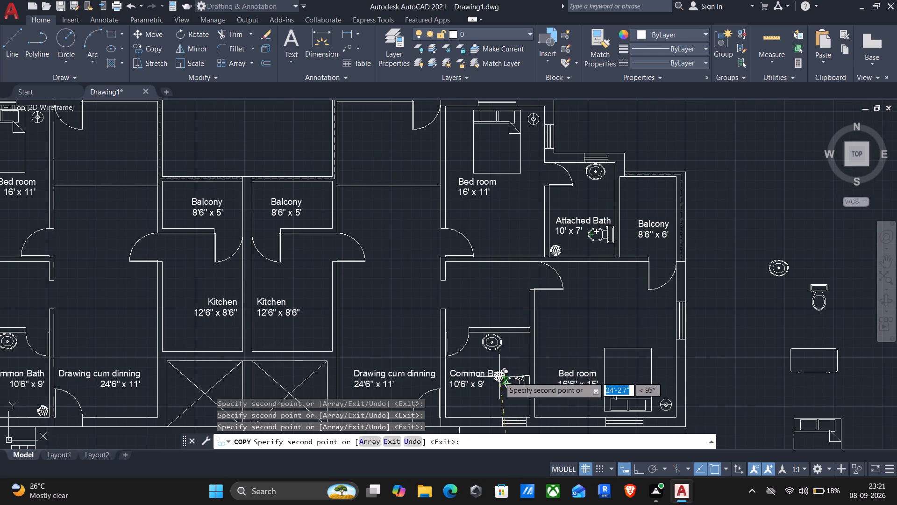
{"action": "middle_click_drag", "start_coordinate": [499, 377], "coordinate": [514, 284]}
{"action": "scroll", "coordinate": [486, 319], "scroll_direction": "up", "scroll_amount": 1}
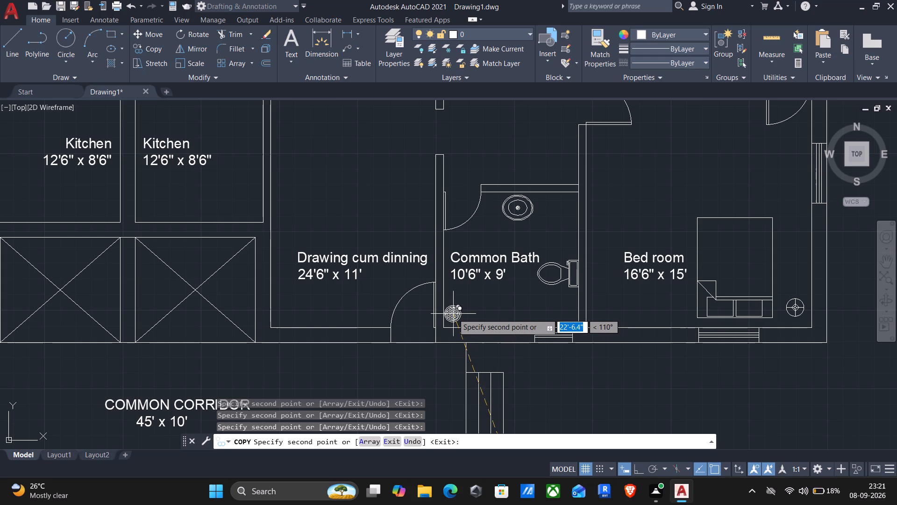
{"action": "left_click", "coordinate": [458, 314]}
{"action": "scroll", "coordinate": [490, 301], "scroll_direction": "down", "scroll_amount": 1}
{"action": "scroll", "coordinate": [535, 314], "scroll_direction": "down", "scroll_amount": 1}
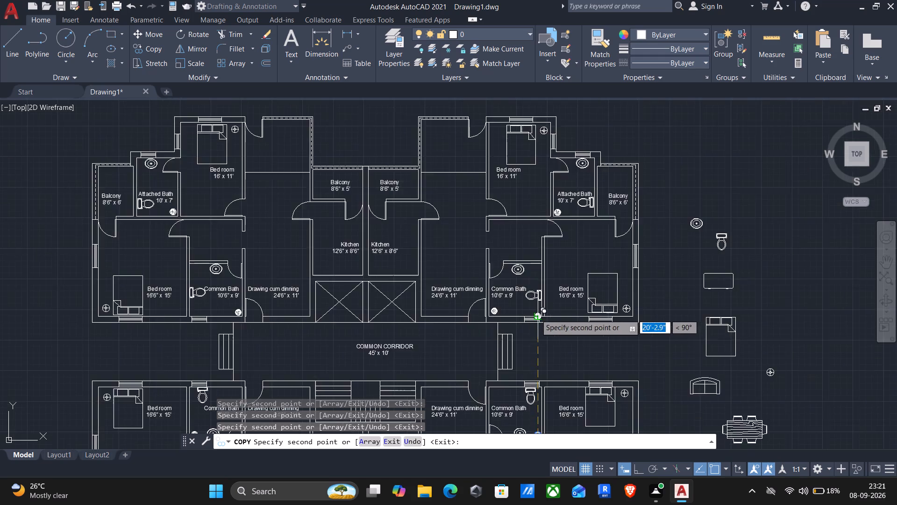
{"action": "scroll", "coordinate": [536, 314], "scroll_direction": "down", "scroll_amount": 1}
{"action": "middle_click_drag", "start_coordinate": [537, 315], "coordinate": [549, 266]}
{"action": "scroll", "coordinate": [548, 264], "scroll_direction": "up", "scroll_amount": 1}
{"action": "middle_click_drag", "start_coordinate": [591, 286], "coordinate": [591, 252]}
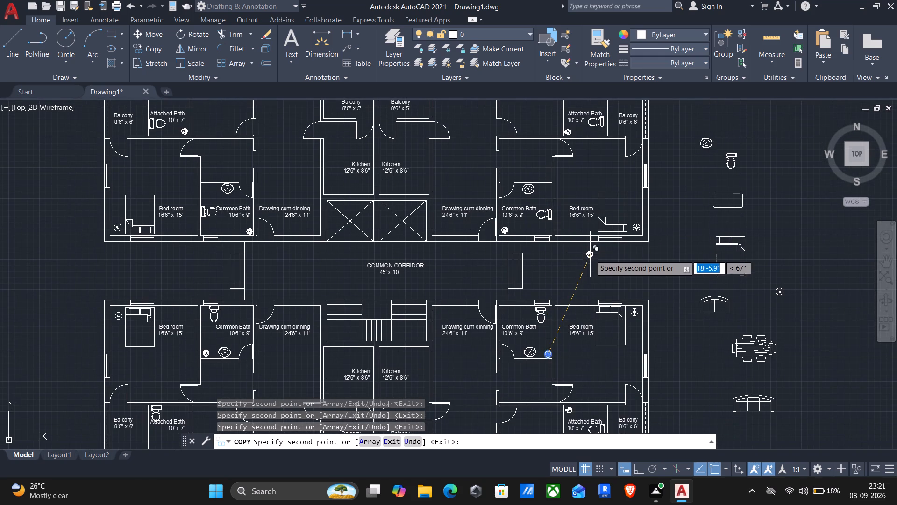
{"action": "scroll", "coordinate": [591, 259], "scroll_direction": "down", "scroll_amount": 1}
{"action": "key", "text": "Escape"}
{"action": "middle_click_drag", "start_coordinate": [577, 258], "coordinate": [574, 255]}
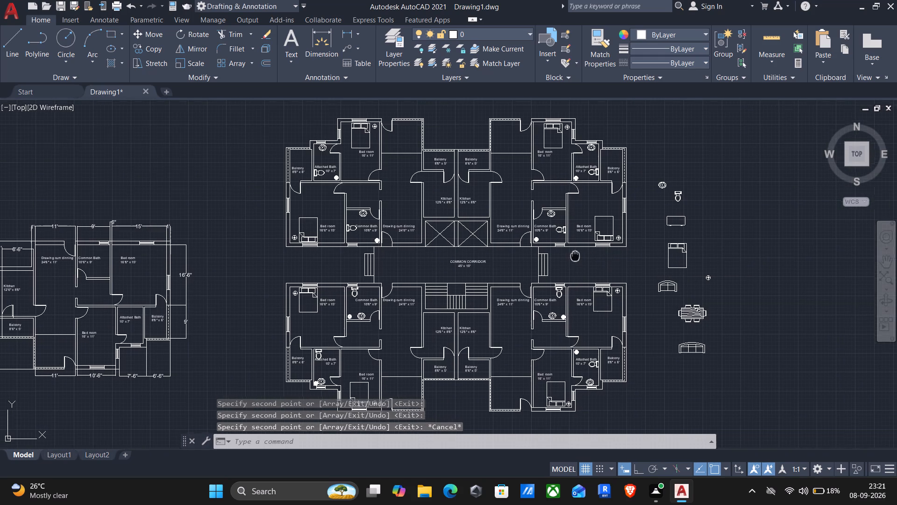
{"action": "middle_click_drag", "start_coordinate": [574, 255], "coordinate": [535, 252]}
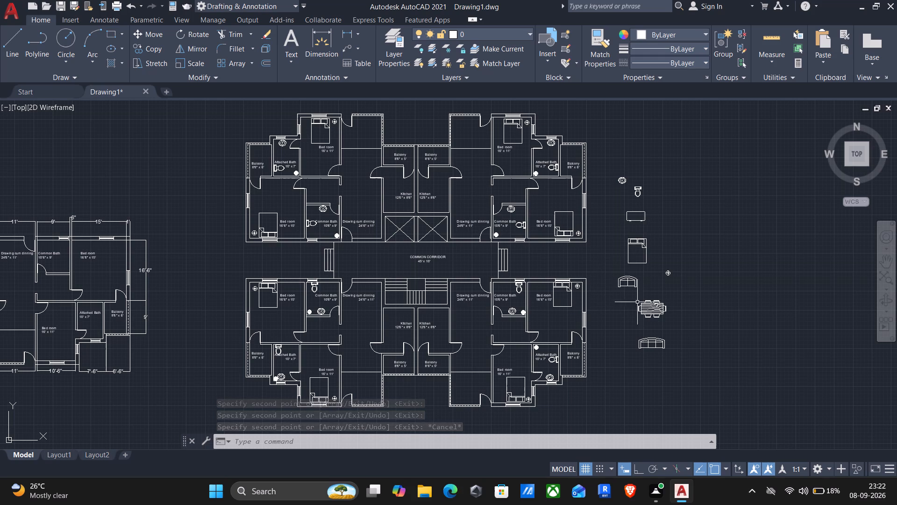
Copy the six-chair dining table into the Drawing cum dining rooms of the lower-right and lower-left units, below the room labels.
{"action": "left_click", "coordinate": [650, 307]}
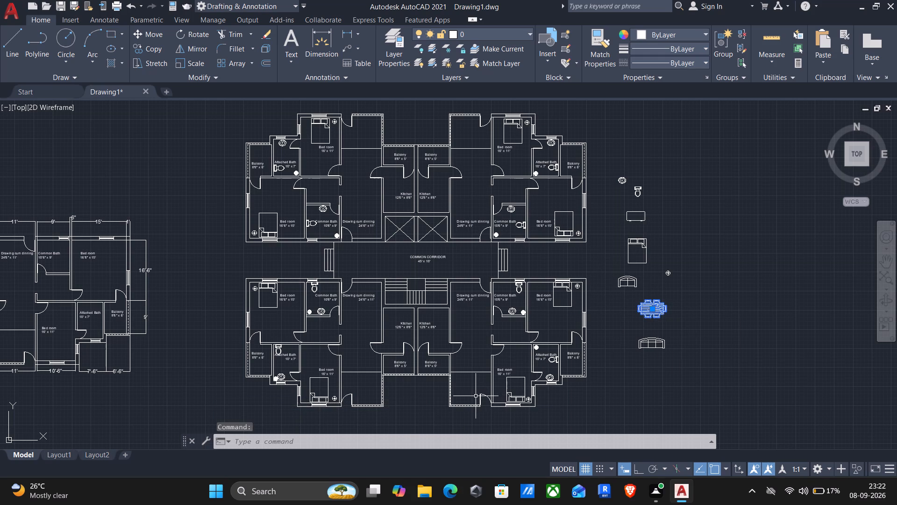
{"action": "key", "text": "c"}
{"action": "left_click", "coordinate": [508, 432]}
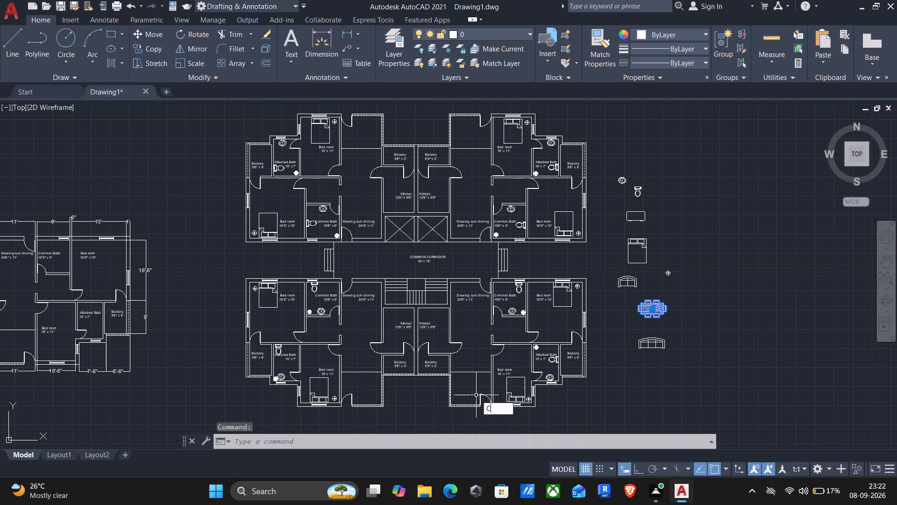
{"action": "scroll", "coordinate": [624, 314], "scroll_direction": "up", "scroll_amount": 2}
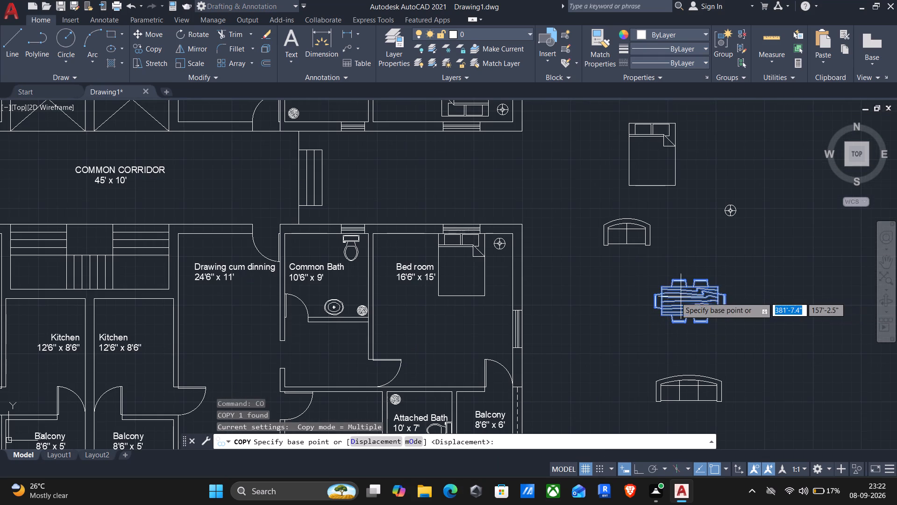
{"action": "left_click", "coordinate": [688, 301]}
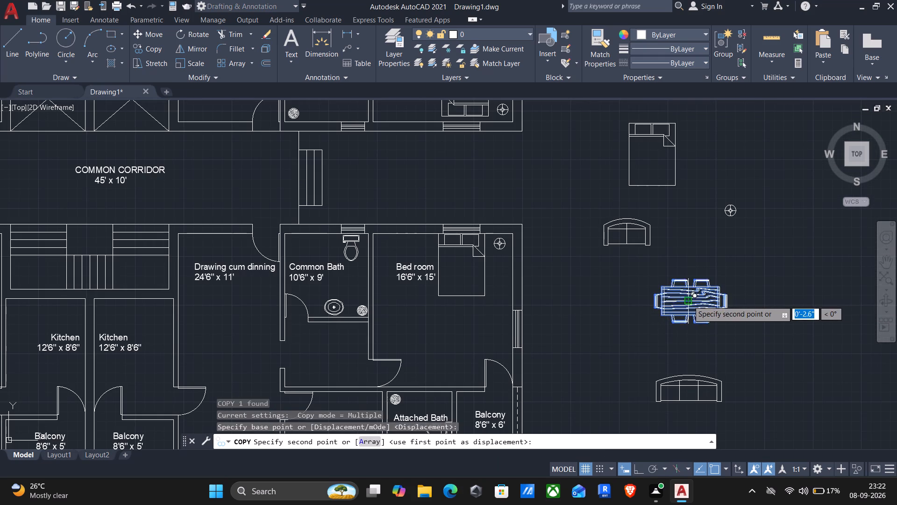
{"action": "scroll", "coordinate": [473, 308], "scroll_direction": "down", "scroll_amount": 1}
{"action": "scroll", "coordinate": [434, 306], "scroll_direction": "down", "scroll_amount": 1}
{"action": "middle_click_drag", "start_coordinate": [433, 308], "coordinate": [433, 308]}
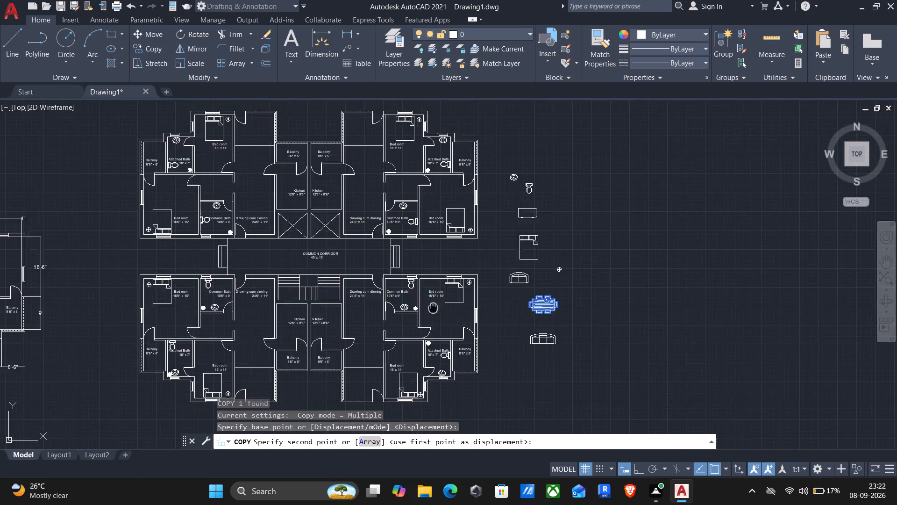
{"action": "middle_click_drag", "start_coordinate": [433, 308], "coordinate": [476, 201]}
{"action": "scroll", "coordinate": [410, 214], "scroll_direction": "up", "scroll_amount": 2}
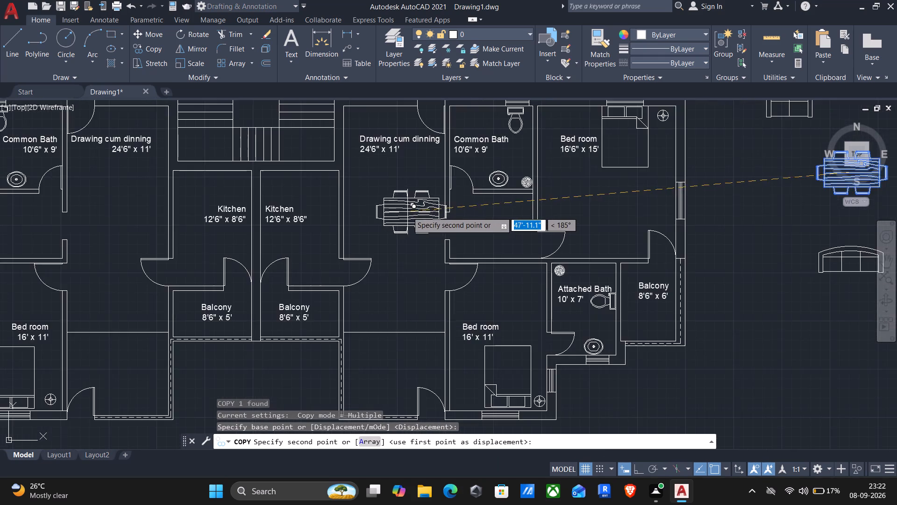
{"action": "left_click", "coordinate": [395, 188]}
{"action": "middle_click_drag", "start_coordinate": [294, 238], "coordinate": [319, 227]}
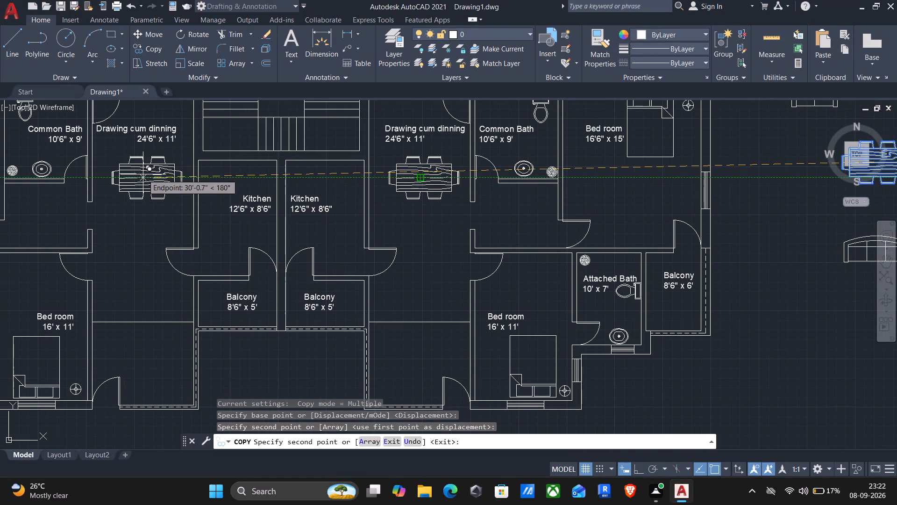
{"action": "left_click", "coordinate": [143, 174]}
Place dining table copies above the Drawing cum dining labels in the upper-left and upper-right units and end the copying.
{"action": "scroll", "coordinate": [167, 172], "scroll_direction": "down", "scroll_amount": 3}
{"action": "middle_click_drag", "start_coordinate": [203, 179], "coordinate": [213, 267]}
{"action": "scroll", "coordinate": [167, 205], "scroll_direction": "up", "scroll_amount": 2}
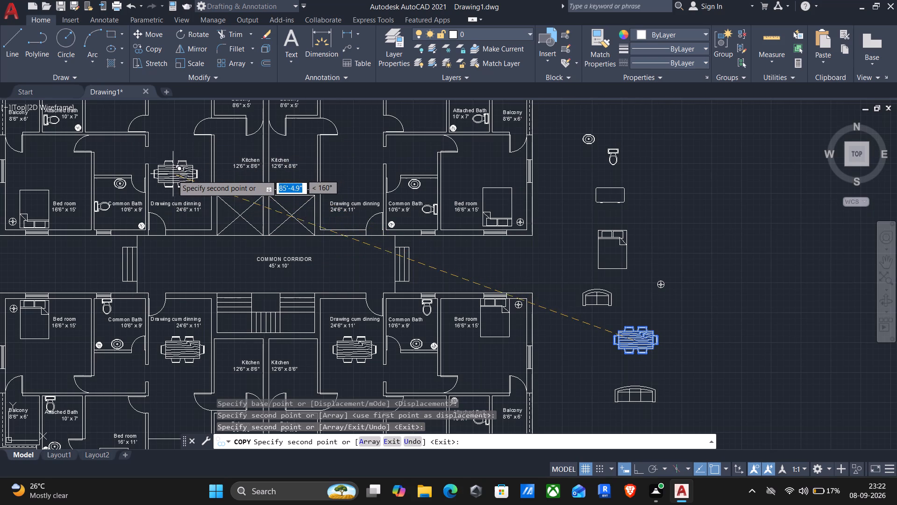
{"action": "left_click", "coordinate": [171, 176]}
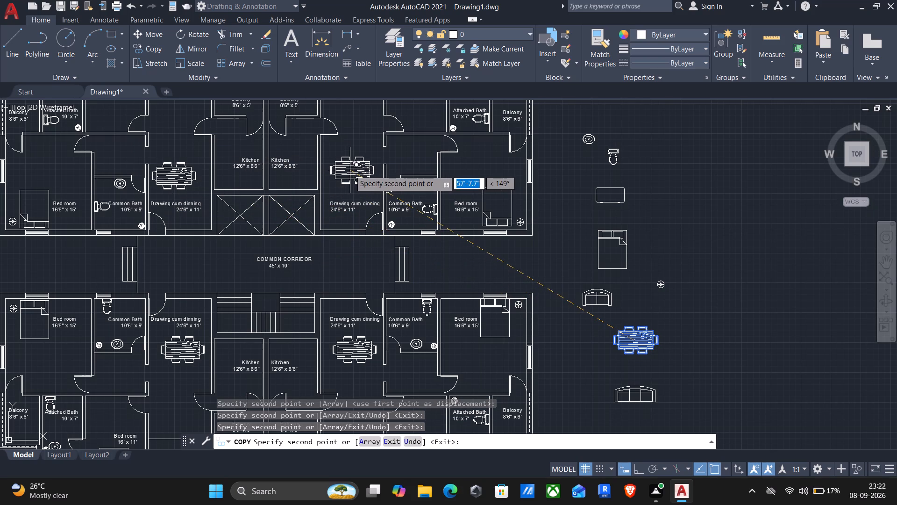
{"action": "left_click", "coordinate": [348, 179]}
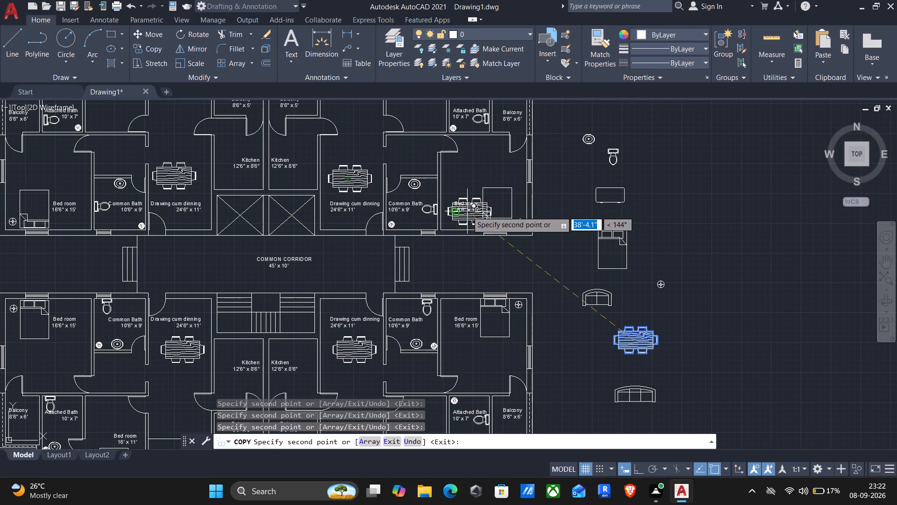
{"action": "key", "text": "Escape"}
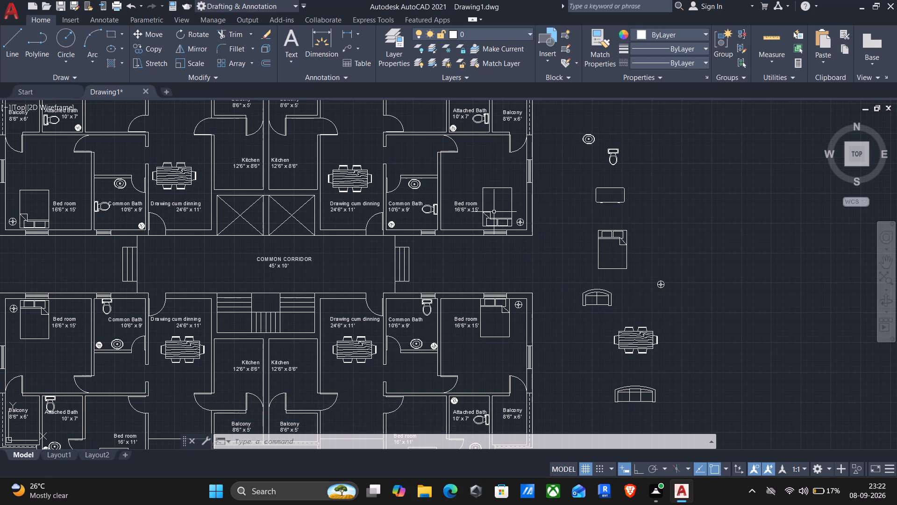
Copy the two-seat sofa from its top midpoint to the outer wall of the upper-left unit's drawing area.
{"action": "middle_click_drag", "start_coordinate": [180, 198], "coordinate": [161, 246]}
{"action": "scroll", "coordinate": [176, 205], "scroll_direction": "down", "scroll_amount": 1}
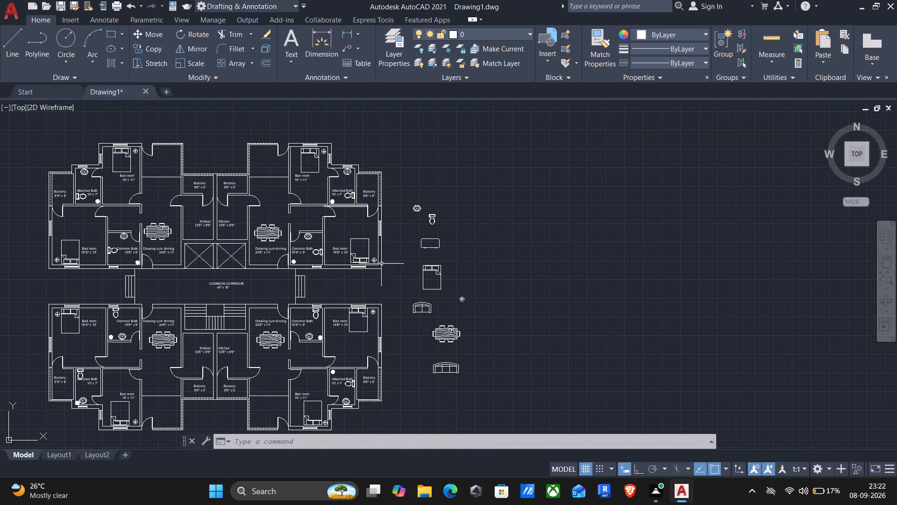
{"action": "left_click", "coordinate": [416, 308]}
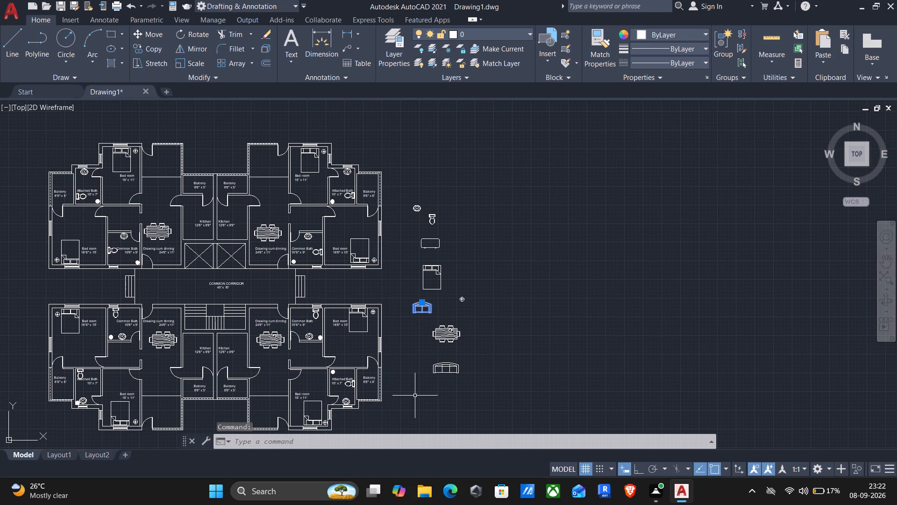
{"action": "key", "text": "c"}
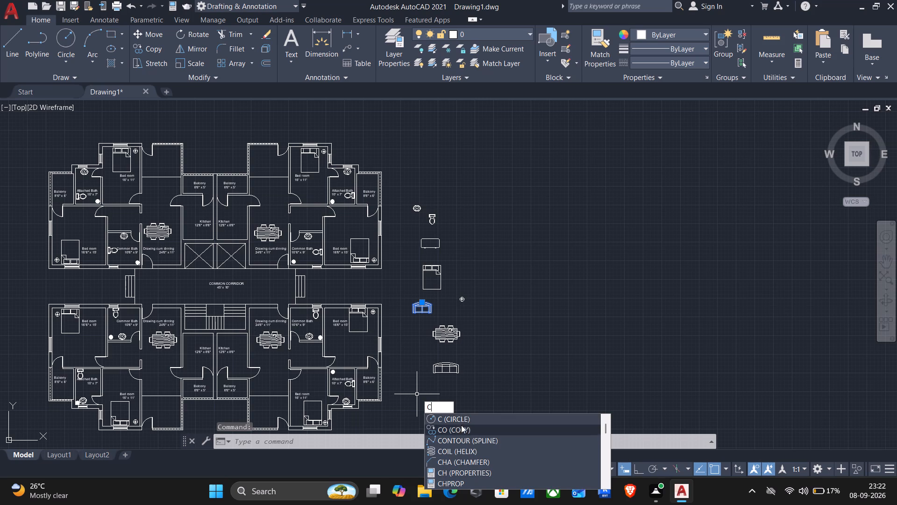
{"action": "left_click", "coordinate": [458, 429]}
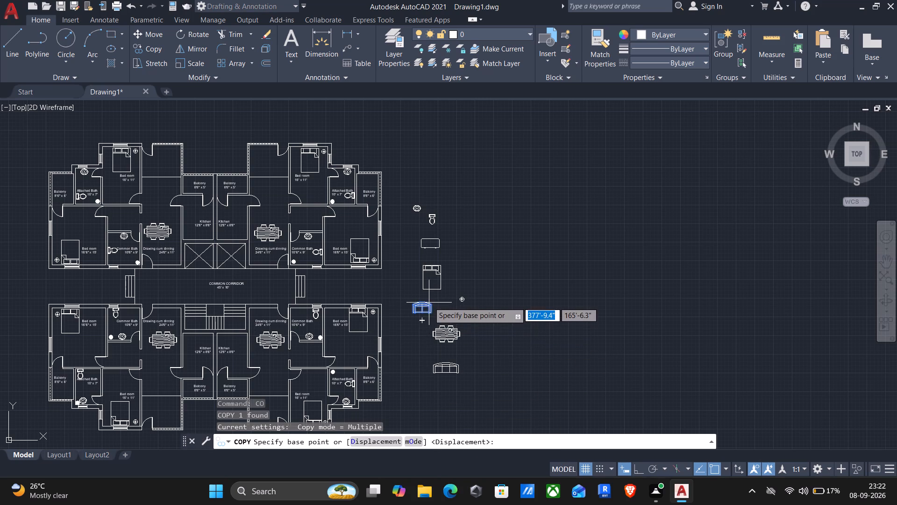
{"action": "left_click", "coordinate": [420, 301]}
{"action": "scroll", "coordinate": [168, 156], "scroll_direction": "up", "scroll_amount": 3}
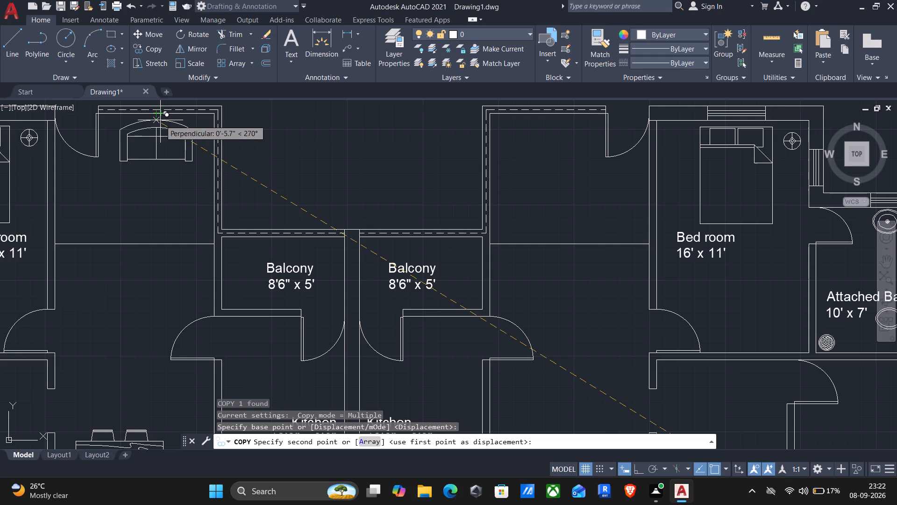
{"action": "left_click", "coordinate": [160, 120]}
Place a two-seat sofa copy against the outer wall of the upper-right unit's drawing area.
{"action": "scroll", "coordinate": [379, 148], "scroll_direction": "down", "scroll_amount": 2}
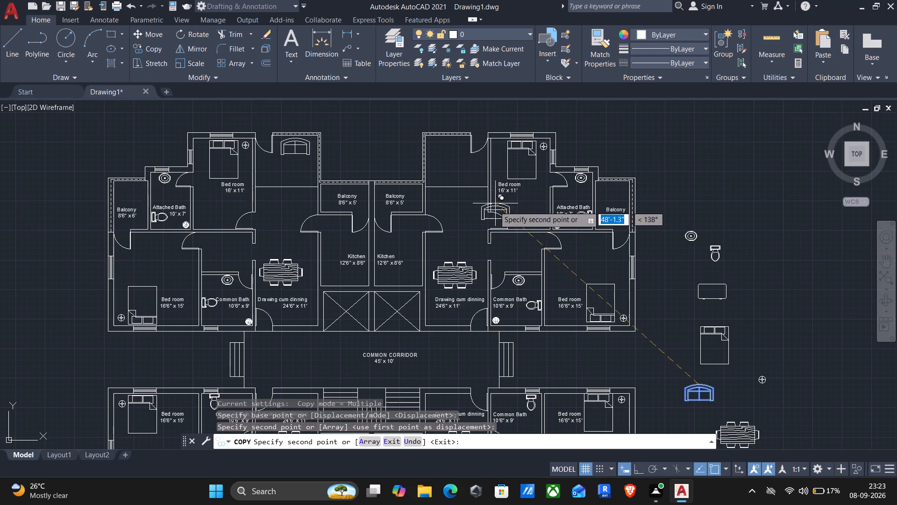
{"action": "scroll", "coordinate": [437, 163], "scroll_direction": "up", "scroll_amount": 2}
{"action": "scroll", "coordinate": [435, 134], "scroll_direction": "down", "scroll_amount": 1}
{"action": "middle_click_drag", "start_coordinate": [420, 162], "coordinate": [399, 202]}
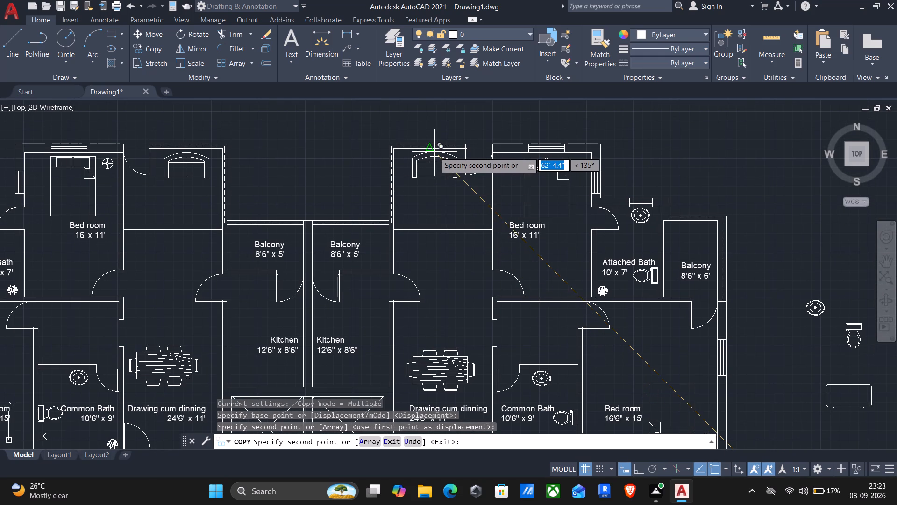
{"action": "scroll", "coordinate": [432, 157], "scroll_direction": "up", "scroll_amount": 2}
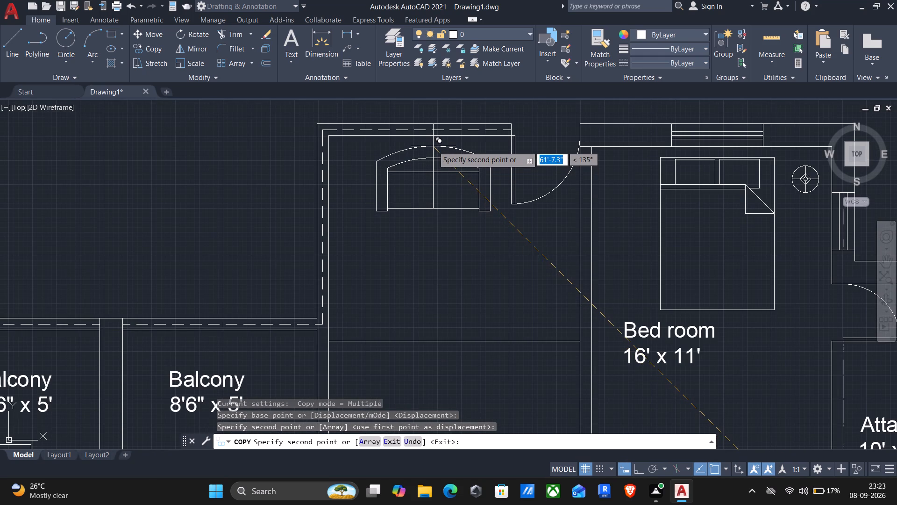
{"action": "left_click", "coordinate": [433, 145]}
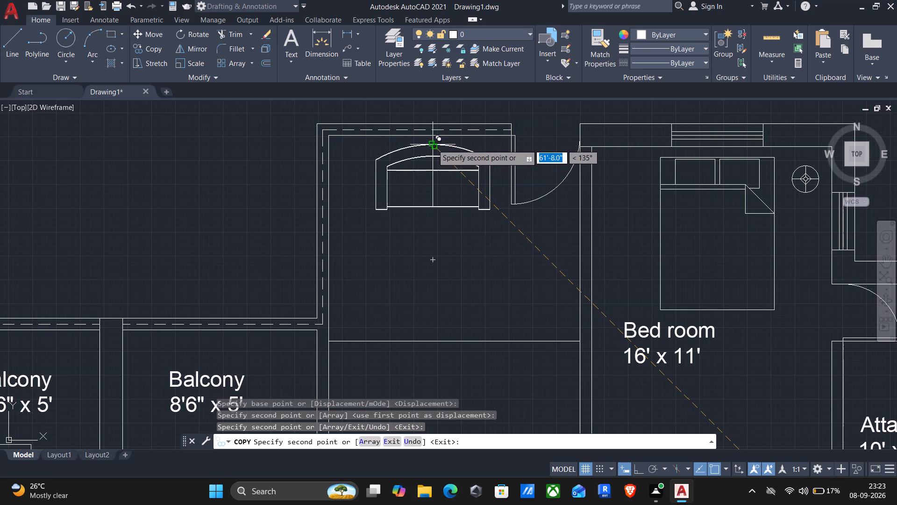
Place two-seat sofa copies near the outer walls of the lower-right and lower-left units' drawing areas and end the copying.
{"action": "scroll", "coordinate": [444, 166], "scroll_direction": "down", "scroll_amount": 2}
{"action": "middle_click_drag", "start_coordinate": [498, 229], "coordinate": [477, 214]}
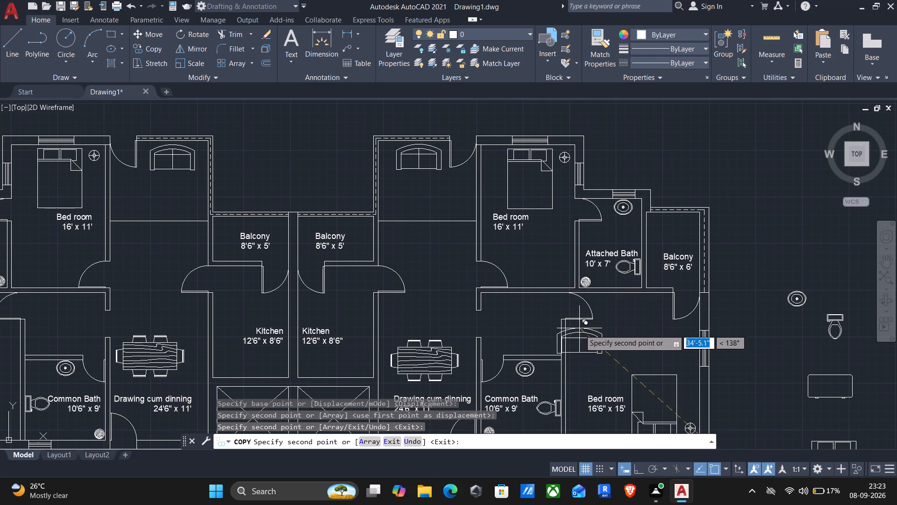
{"action": "middle_click_drag", "start_coordinate": [513, 274], "coordinate": [516, 216]}
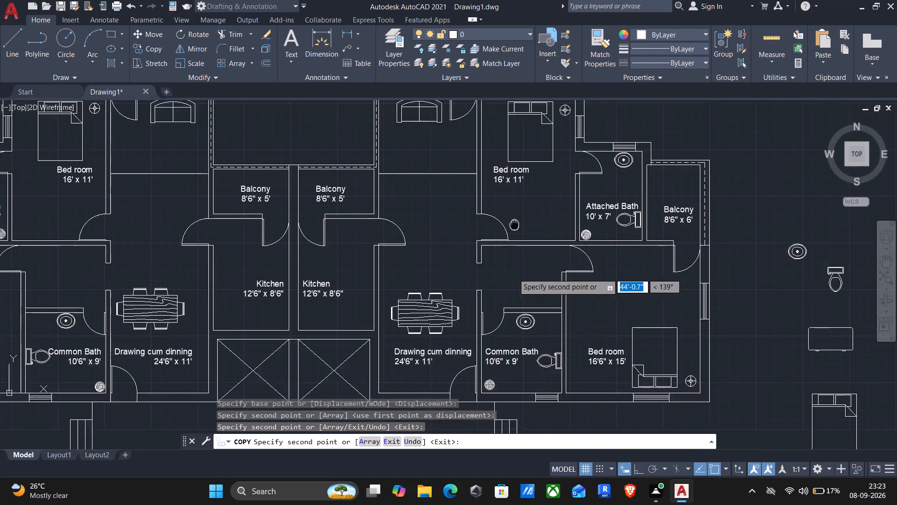
{"action": "middle_click_drag", "start_coordinate": [516, 216], "coordinate": [516, 203]}
{"action": "scroll", "coordinate": [519, 227], "scroll_direction": "down", "scroll_amount": 1}
{"action": "middle_click_drag", "start_coordinate": [523, 273], "coordinate": [542, 178]}
{"action": "middle_click_drag", "start_coordinate": [526, 260], "coordinate": [525, 232]}
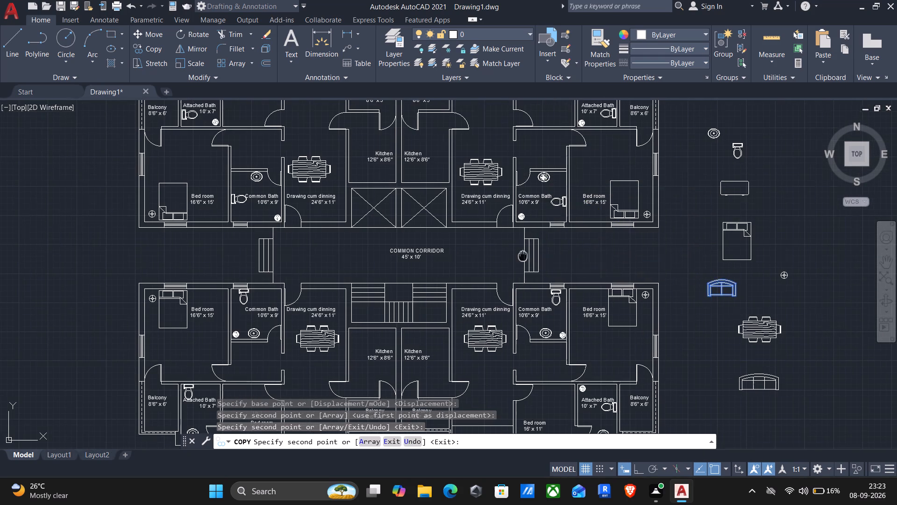
{"action": "middle_click_drag", "start_coordinate": [525, 232], "coordinate": [534, 170]}
{"action": "middle_click_drag", "start_coordinate": [503, 341], "coordinate": [521, 252]}
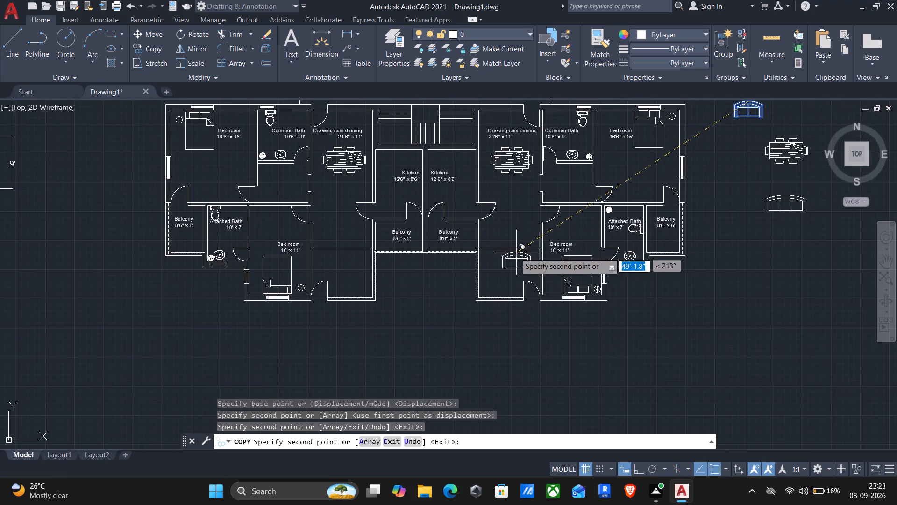
{"action": "left_click", "coordinate": [498, 276]}
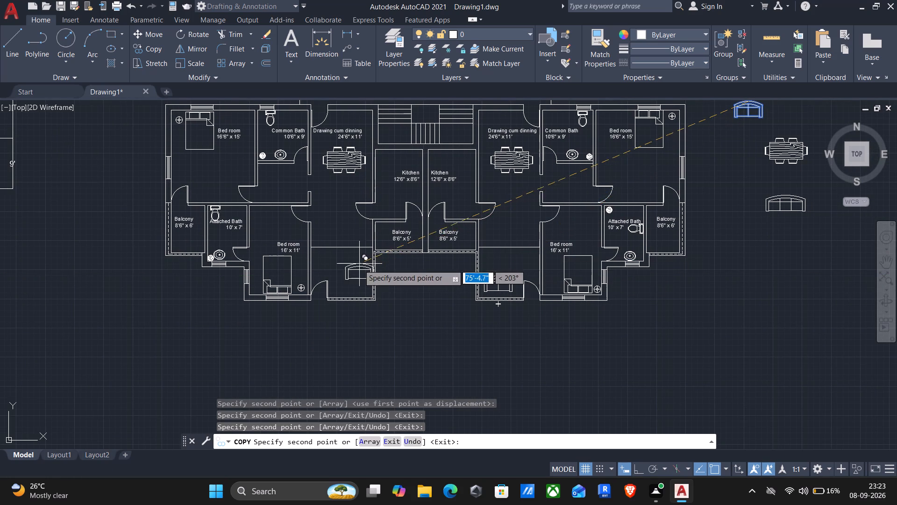
{"action": "left_click", "coordinate": [353, 272]}
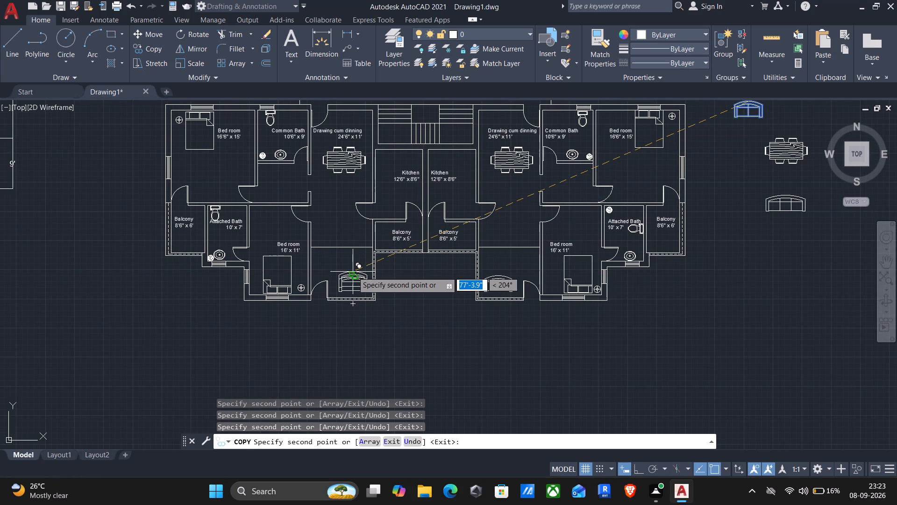
{"action": "key", "text": "Escape"}
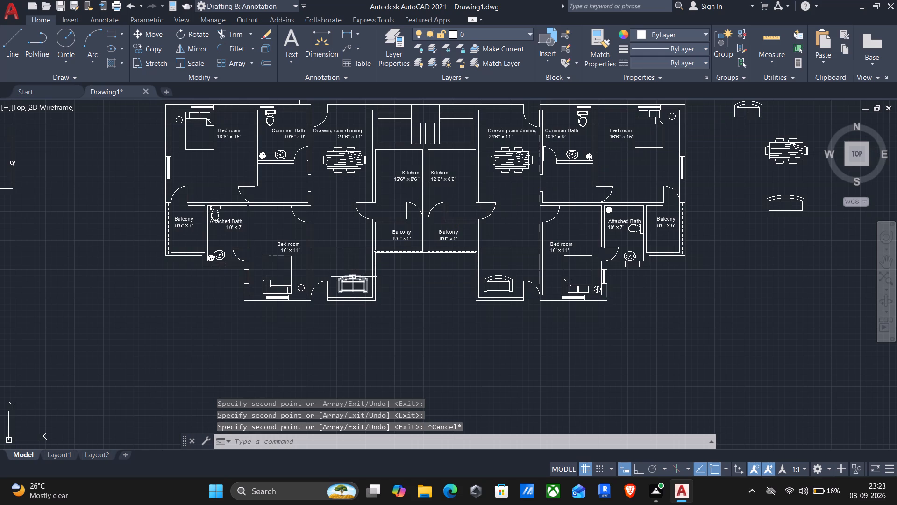
Rotate the lower-left unit's two-seat sofa 180° about its curved back's midpoint, with Ortho on.
{"action": "left_click", "coordinate": [354, 277]}
{"action": "key", "text": "r"}
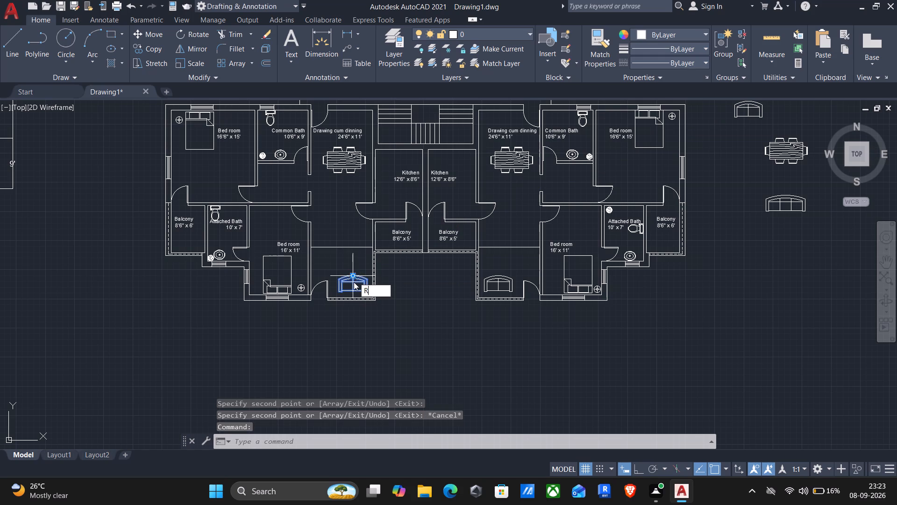
{"action": "left_click", "coordinate": [388, 331]}
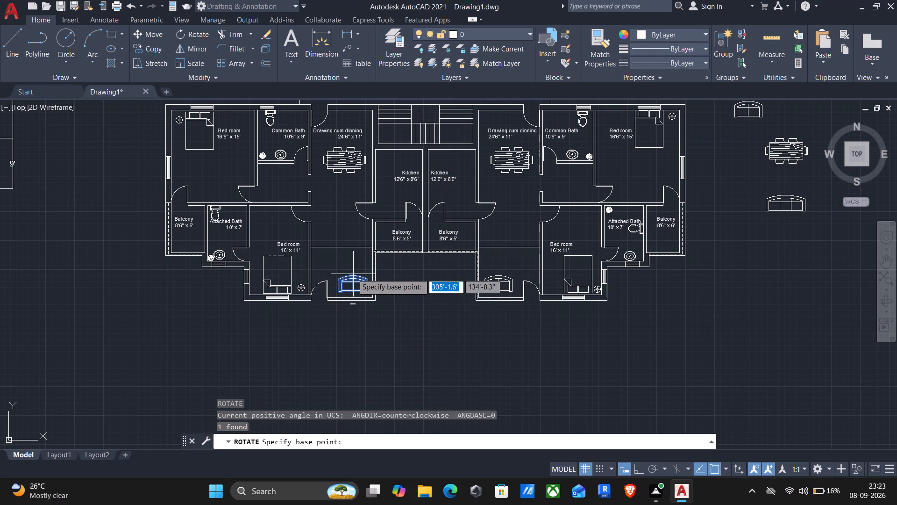
{"action": "left_click", "coordinate": [355, 275]}
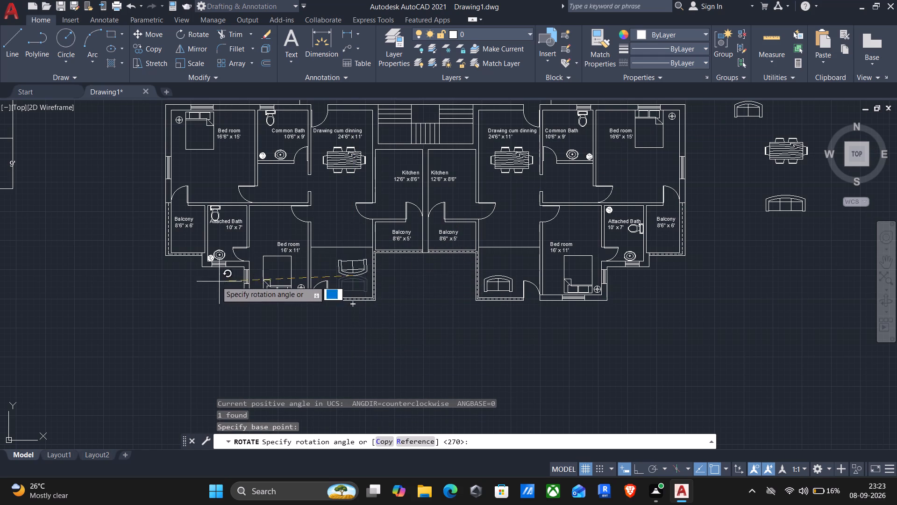
{"action": "left_click", "coordinate": [636, 470]}
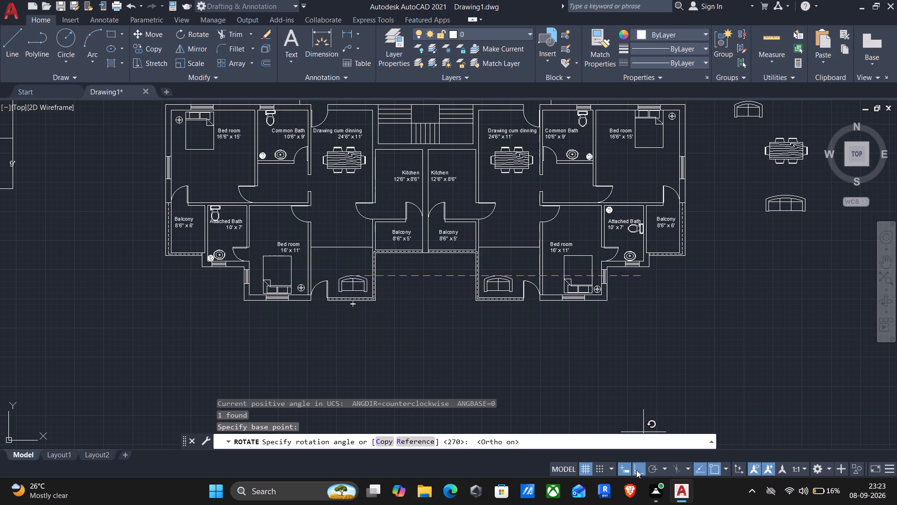
{"action": "left_click", "coordinate": [100, 267]}
Rotate the lower-right unit's two-seat sofa 180° about its curved back's midpoint.
{"action": "key", "text": "Return"}
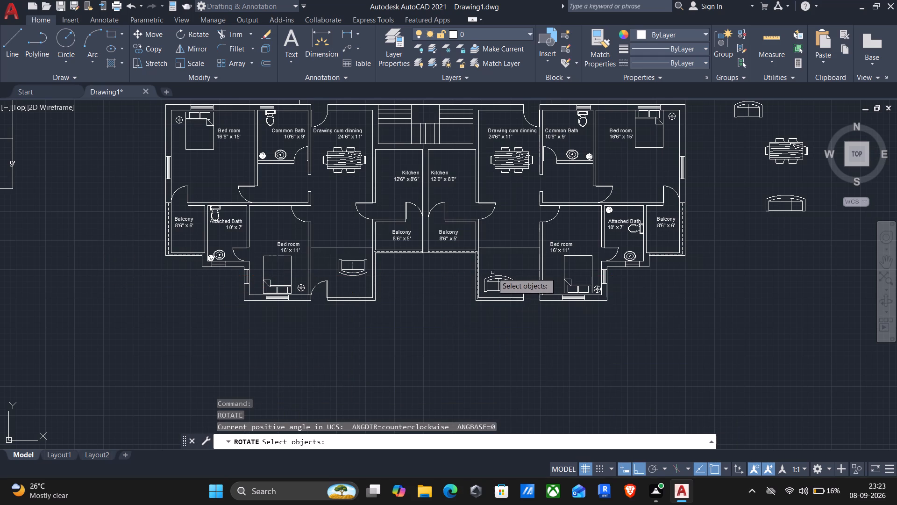
{"action": "left_click", "coordinate": [494, 278]}
{"action": "key", "text": "Return"}
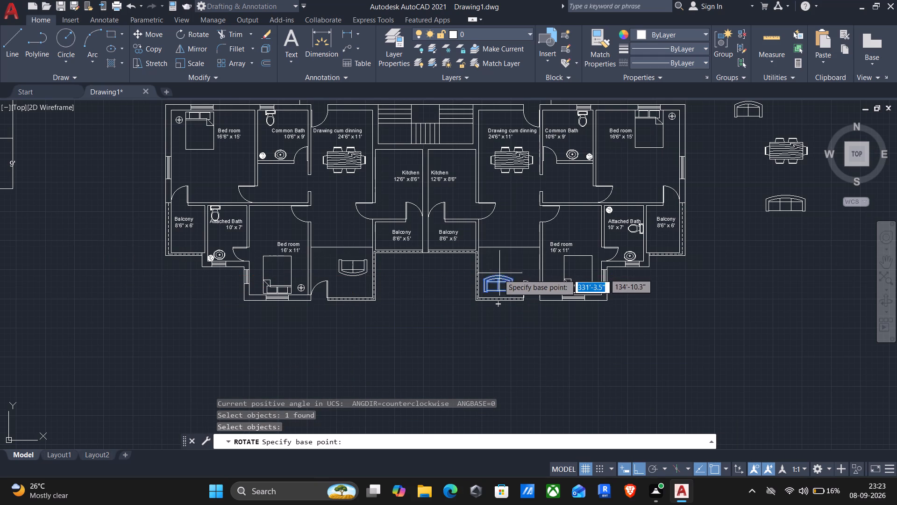
{"action": "left_click", "coordinate": [498, 275]}
{"action": "left_click", "coordinate": [263, 348]}
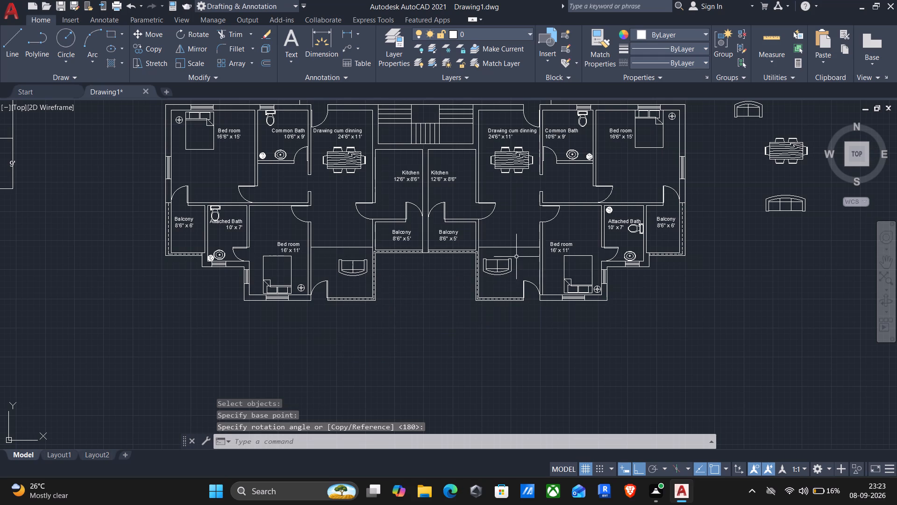
Move the lower-right unit's two-seat sofa about 3'-10" straight down from its back's midpoint, to just inside the outer wall.
{"action": "left_click", "coordinate": [504, 273]}
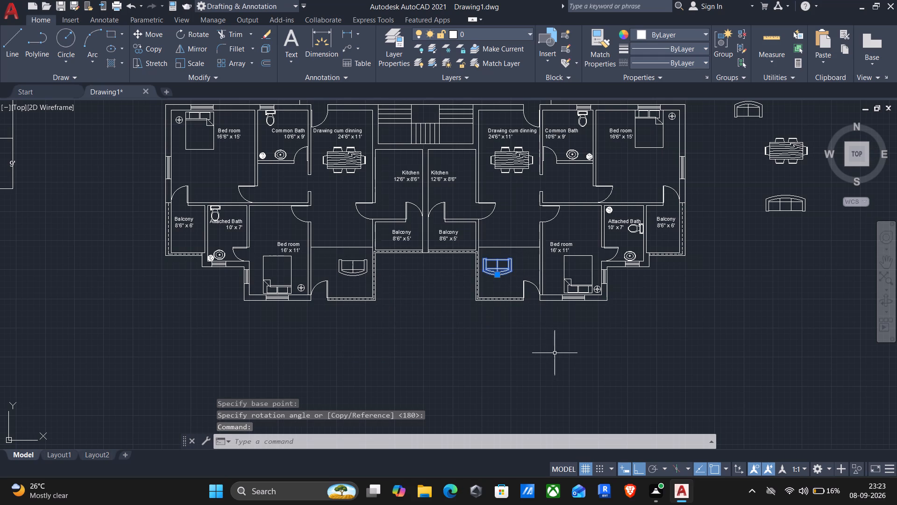
{"action": "key", "text": "m"}
{"action": "key", "text": "Return"}
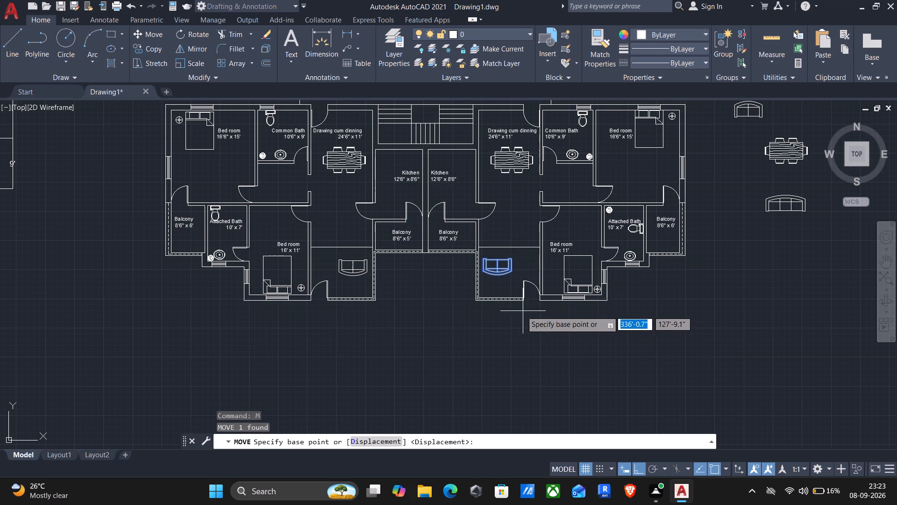
{"action": "scroll", "coordinate": [501, 287], "scroll_direction": "up", "scroll_amount": 2}
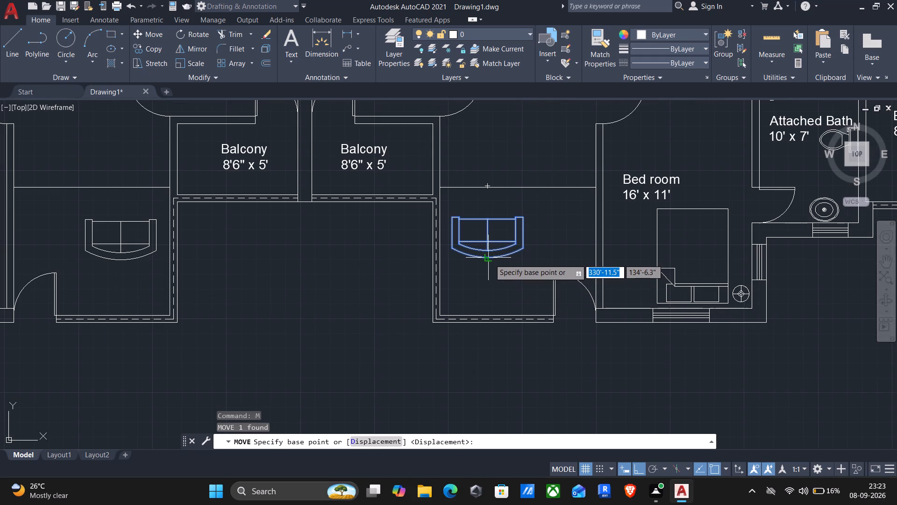
{"action": "left_click", "coordinate": [490, 259]}
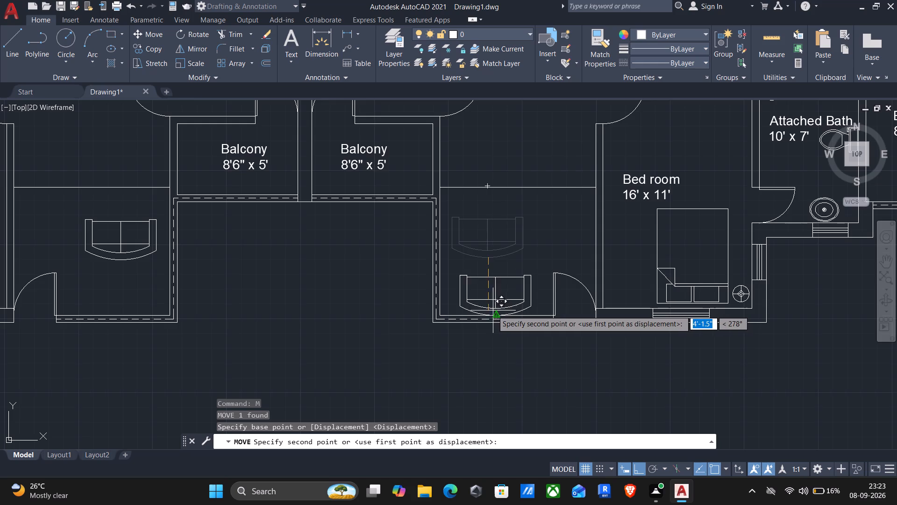
{"action": "scroll", "coordinate": [491, 310], "scroll_direction": "up", "scroll_amount": 2}
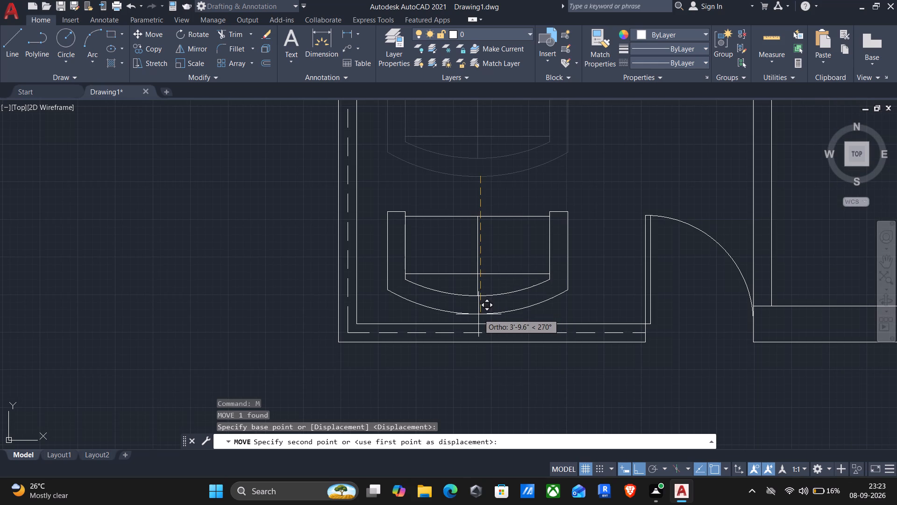
{"action": "left_click", "coordinate": [479, 315]}
Move the lower-left unit's two-seat sofa straight down from its back's midpoint, to just inside the outer wall.
{"action": "scroll", "coordinate": [444, 307], "scroll_direction": "down", "scroll_amount": 2}
{"action": "middle_click_drag", "start_coordinate": [236, 286], "coordinate": [337, 267]}
{"action": "scroll", "coordinate": [242, 287], "scroll_direction": "down", "scroll_amount": 1}
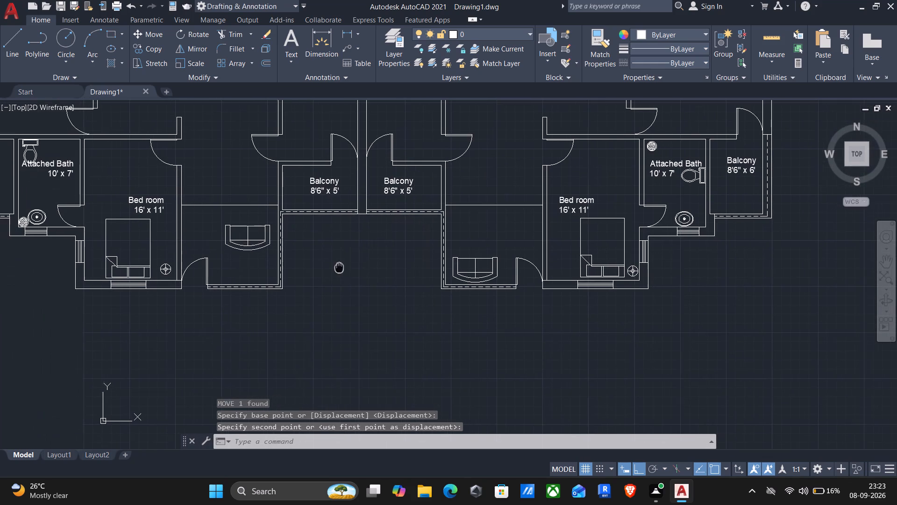
{"action": "key", "text": "Return"}
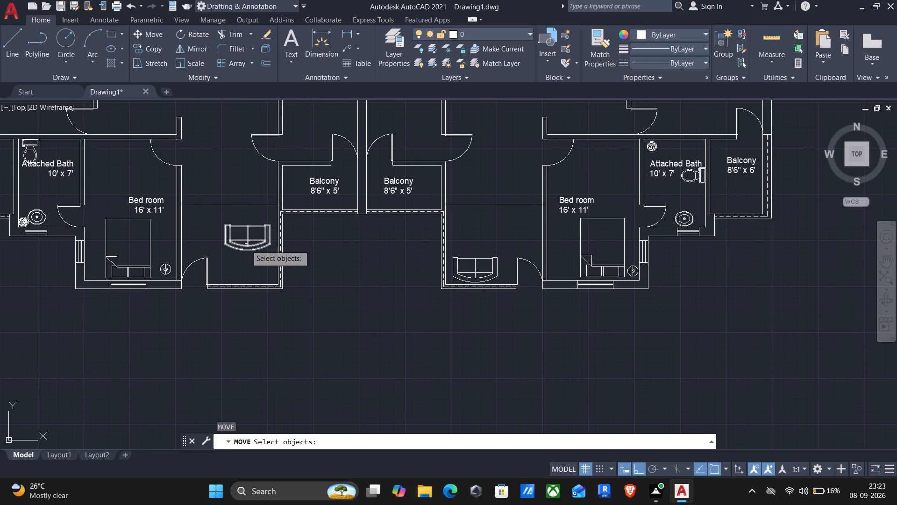
{"action": "left_click", "coordinate": [250, 248]}
{"action": "key", "text": "Return"}
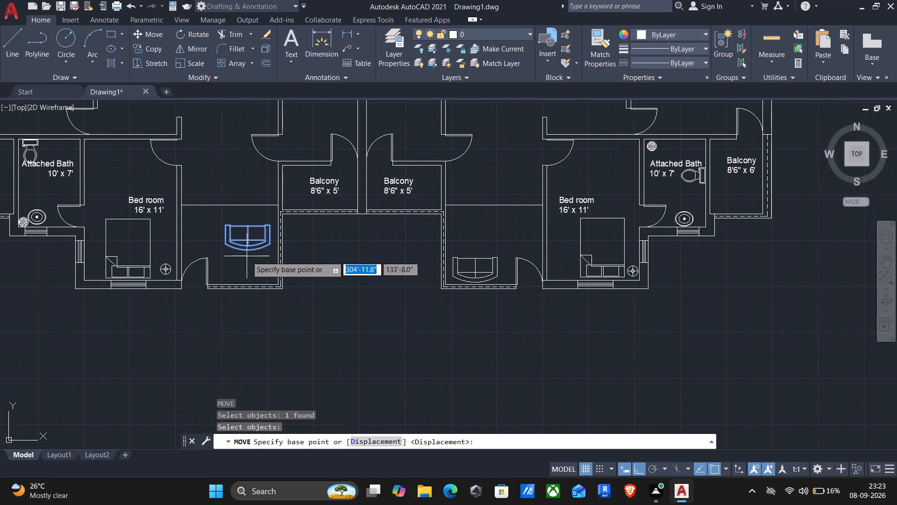
{"action": "left_click", "coordinate": [248, 248]}
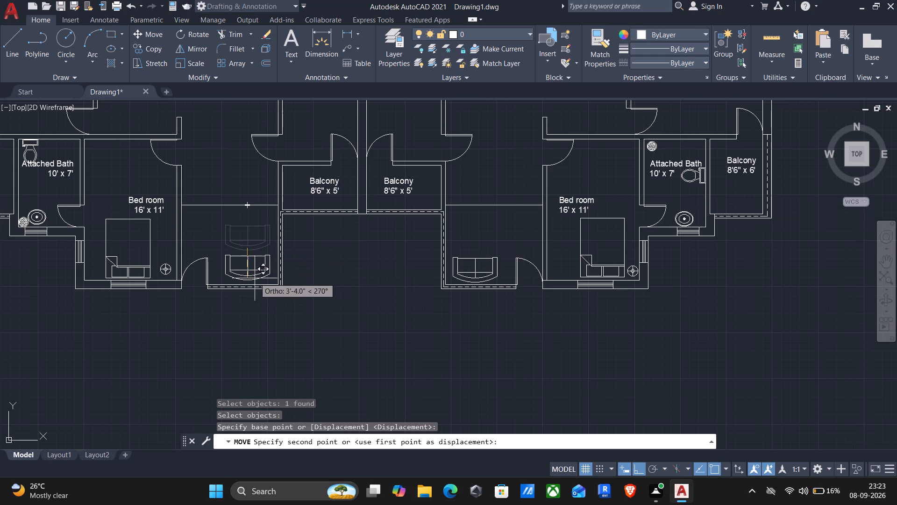
{"action": "scroll", "coordinate": [254, 280], "scroll_direction": "up", "scroll_amount": 2}
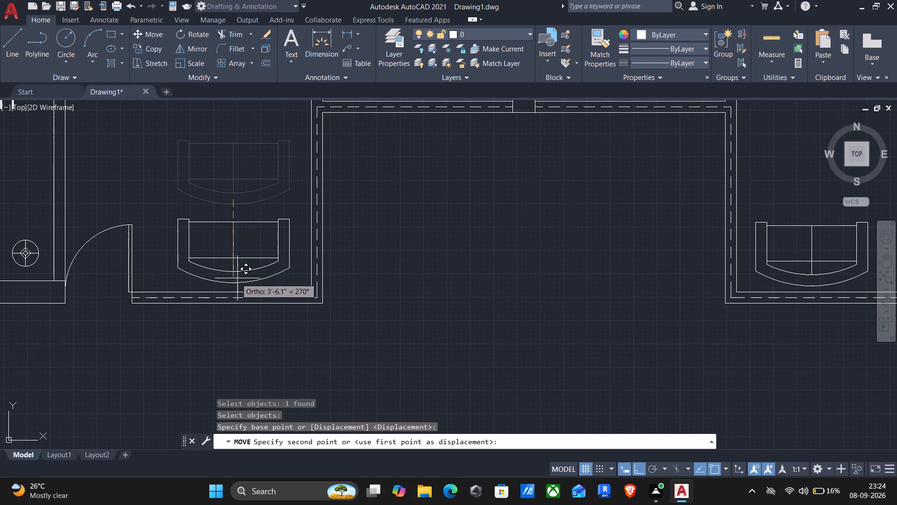
{"action": "left_click", "coordinate": [234, 282]}
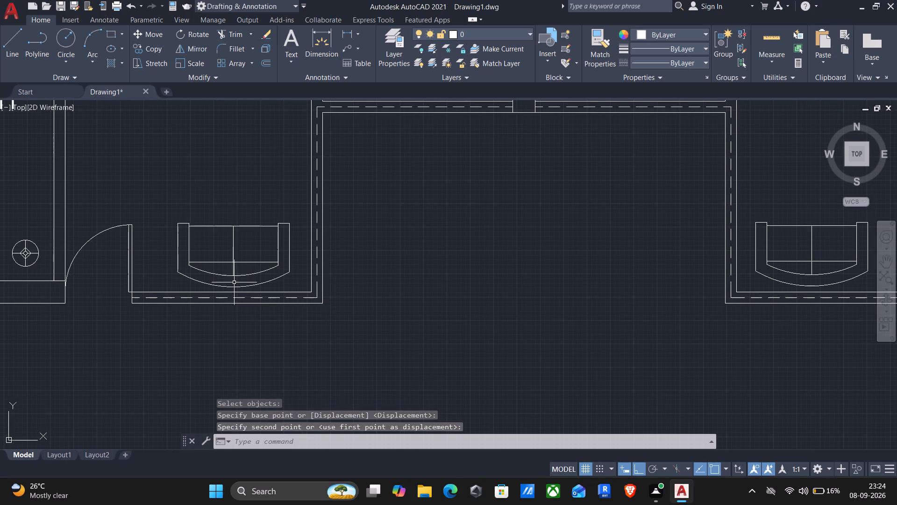
Rotate the three-seat sofa beside the plan 90° counterclockwise about its curved back's midpoint.
{"action": "scroll", "coordinate": [266, 297], "scroll_direction": "down", "scroll_amount": 1}
{"action": "scroll", "coordinate": [361, 293], "scroll_direction": "down", "scroll_amount": 1}
{"action": "scroll", "coordinate": [392, 237], "scroll_direction": "down", "scroll_amount": 2}
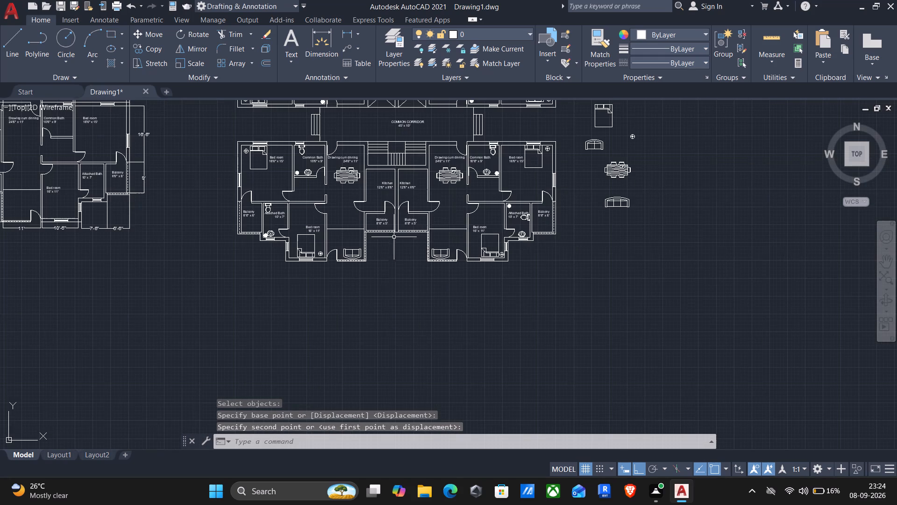
{"action": "left_click", "coordinate": [622, 200]}
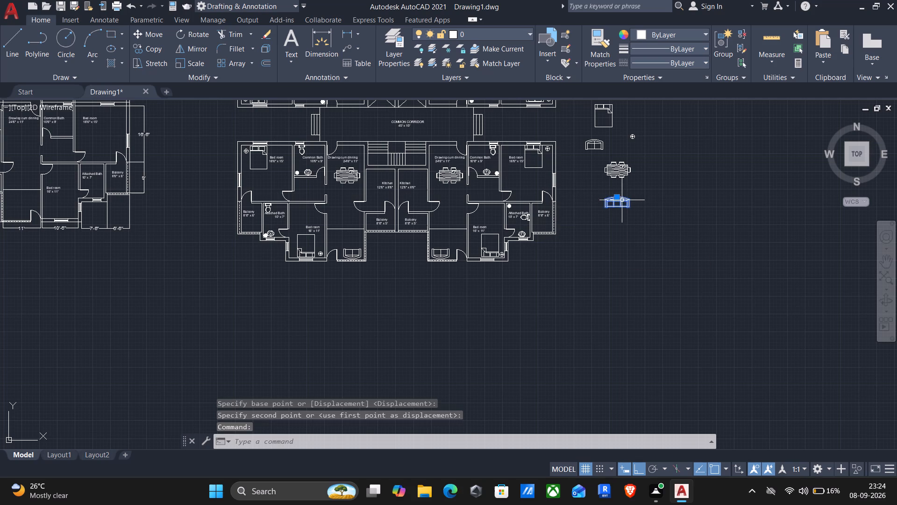
{"action": "key", "text": "r"}
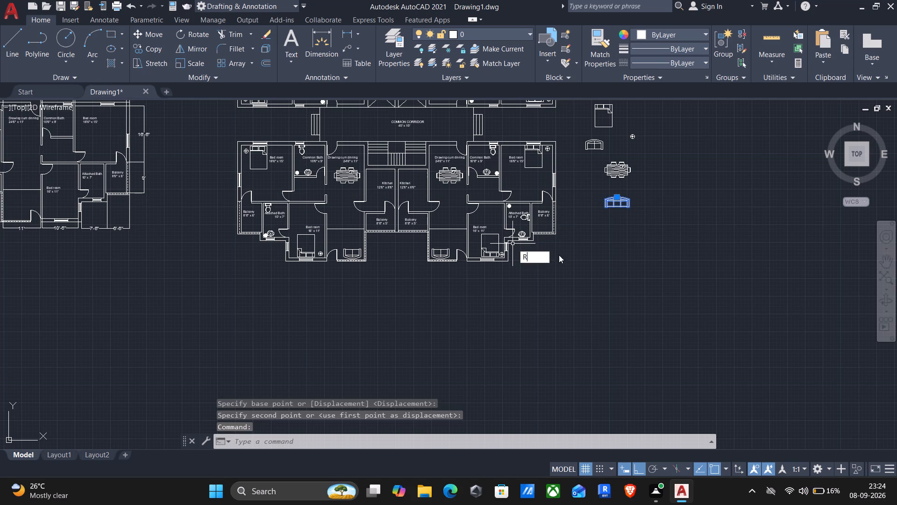
{"action": "left_click", "coordinate": [552, 300]}
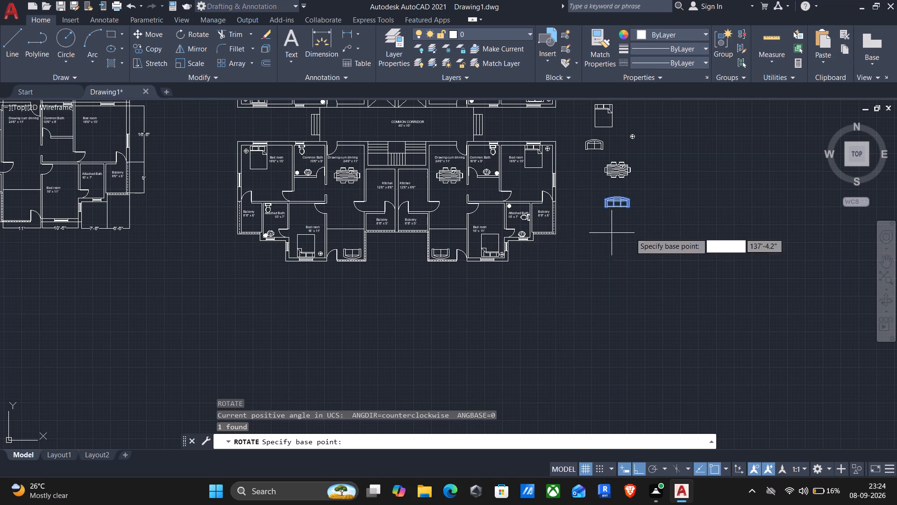
{"action": "scroll", "coordinate": [624, 206], "scroll_direction": "up", "scroll_amount": 3}
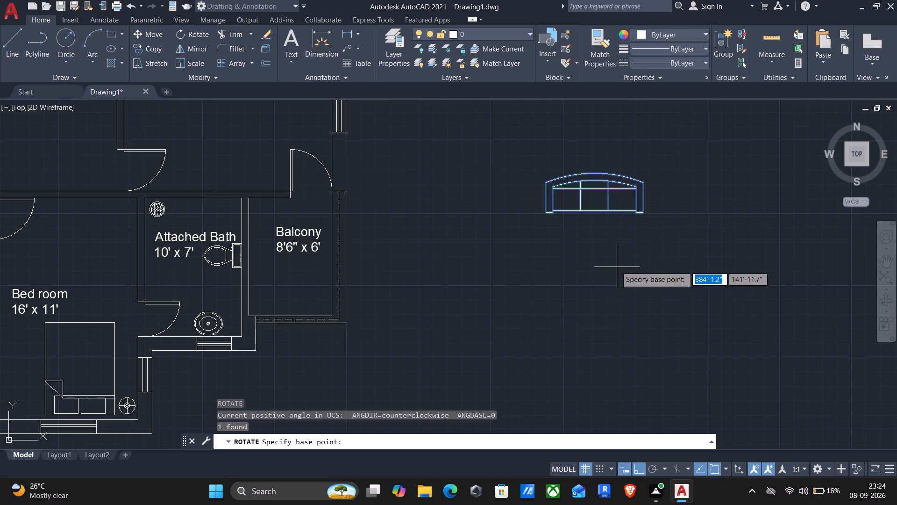
{"action": "left_click", "coordinate": [596, 172]}
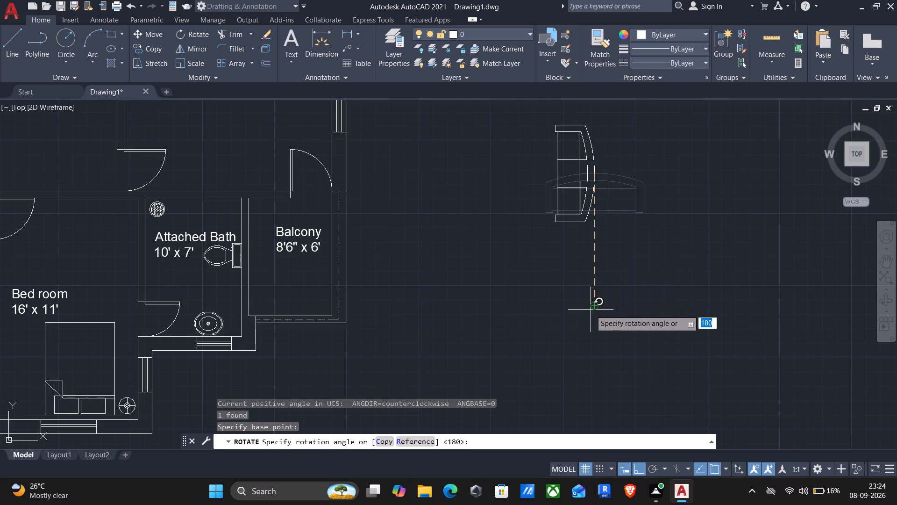
{"action": "scroll", "coordinate": [588, 321], "scroll_direction": "down", "scroll_amount": 1}
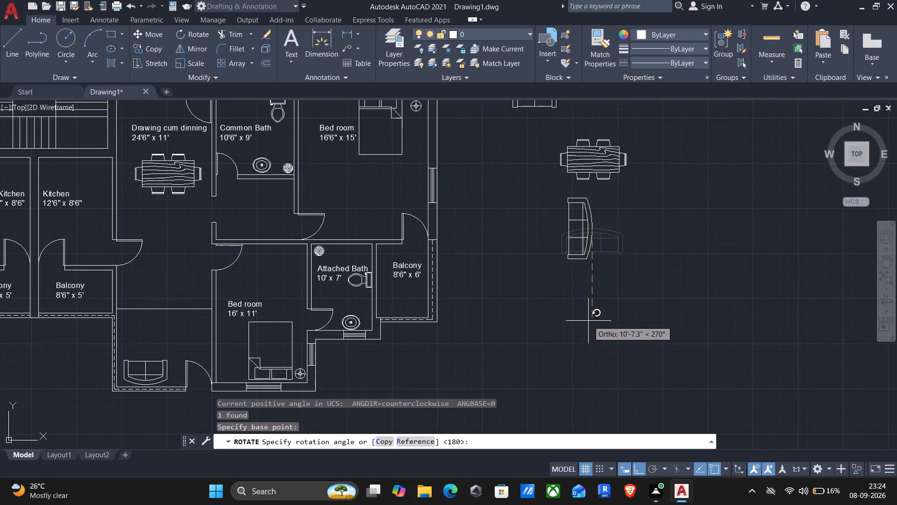
{"action": "left_click", "coordinate": [521, 150]}
Copy the rotated three-seat sofa from its back's midpoint, with Ortho off, beside the inner side walls of the lower-right and lower-left drawing areas.
{"action": "left_click", "coordinate": [597, 217]}
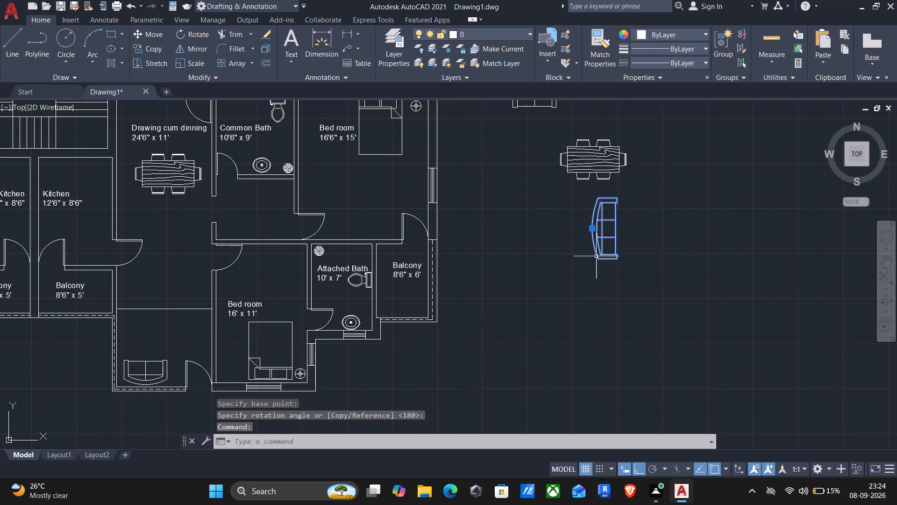
{"action": "key", "text": "c"}
{"action": "left_click", "coordinate": [641, 323]}
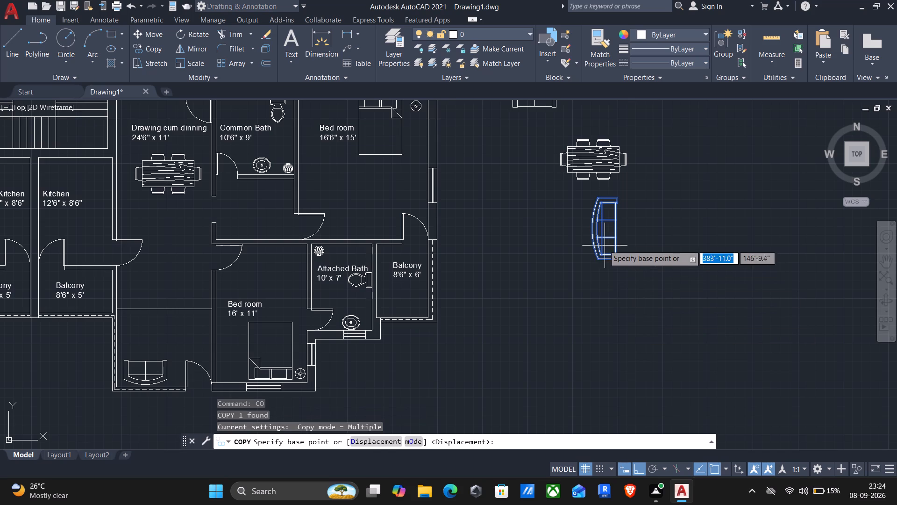
{"action": "left_click", "coordinate": [591, 231]}
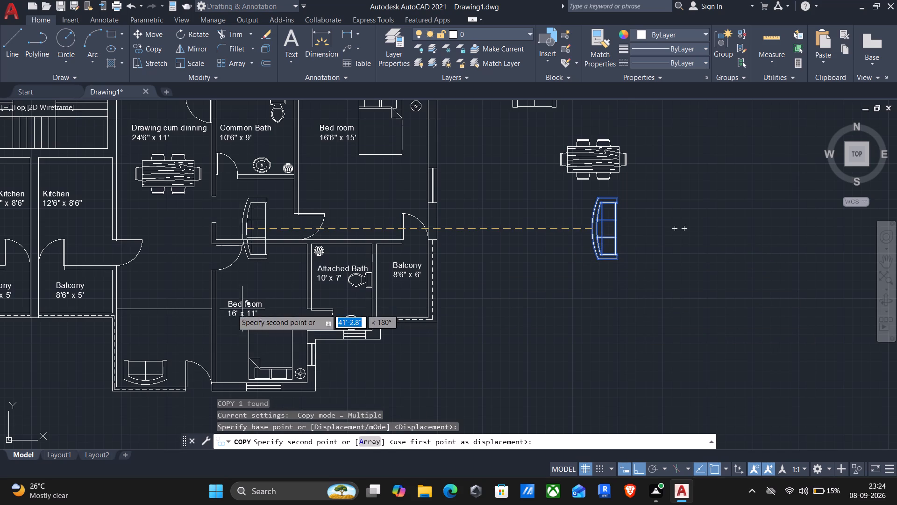
{"action": "left_click", "coordinate": [637, 469]}
{"action": "scroll", "coordinate": [130, 326], "scroll_direction": "up", "scroll_amount": 2}
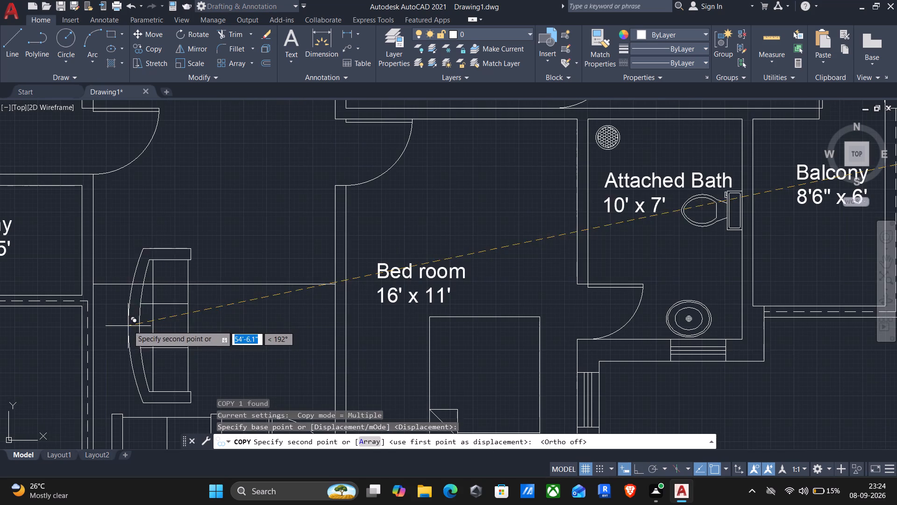
{"action": "left_click", "coordinate": [100, 312]}
{"action": "scroll", "coordinate": [135, 317], "scroll_direction": "down", "scroll_amount": 2}
{"action": "middle_click_drag", "start_coordinate": [145, 316], "coordinate": [200, 293]}
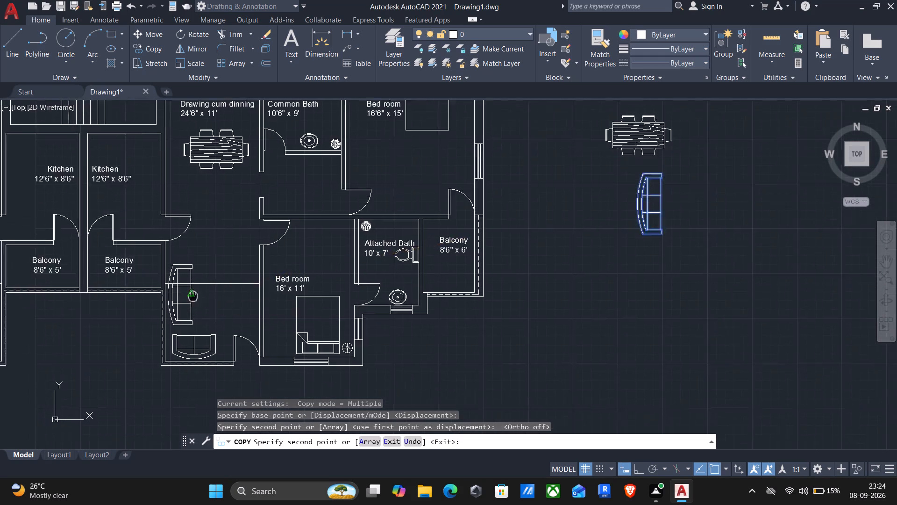
{"action": "middle_click_drag", "start_coordinate": [200, 293], "coordinate": [333, 275]}
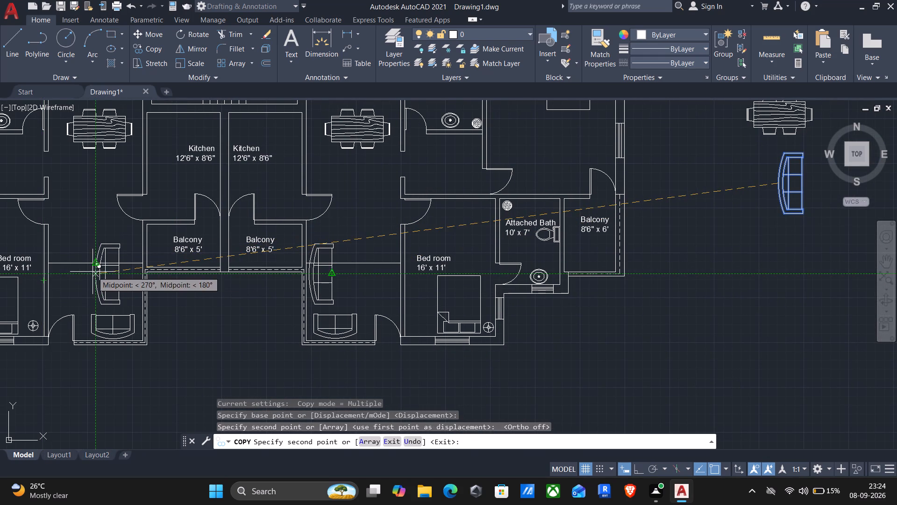
{"action": "left_click", "coordinate": [108, 274]}
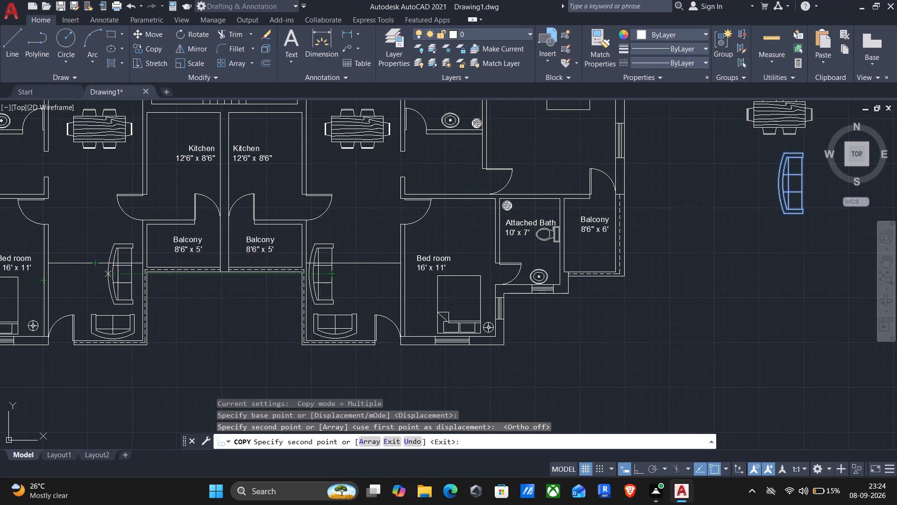
Place three-seat sofa copies beside the inner side walls of the upper-right and upper-left units' drawing areas and end the copying.
{"action": "scroll", "coordinate": [168, 266], "scroll_direction": "down", "scroll_amount": 2}
{"action": "middle_click_drag", "start_coordinate": [228, 251], "coordinate": [267, 362]}
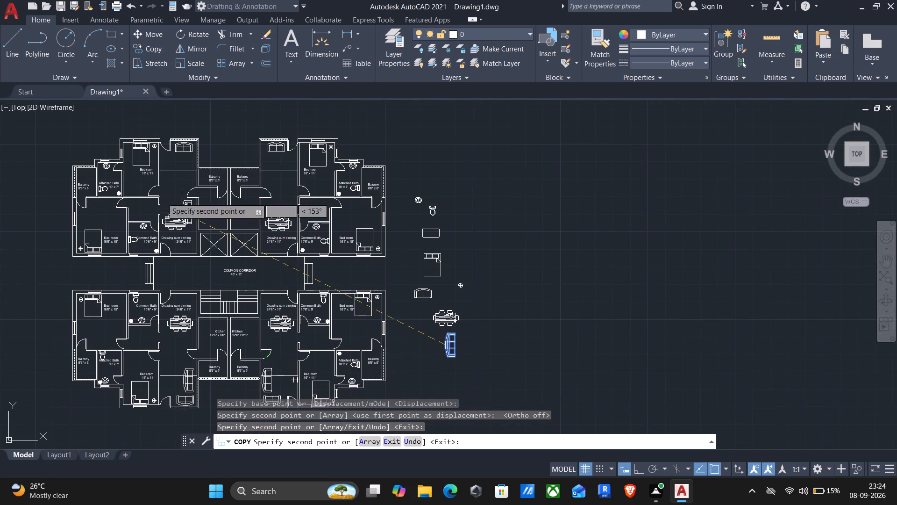
{"action": "scroll", "coordinate": [130, 161], "scroll_direction": "up", "scroll_amount": 1}
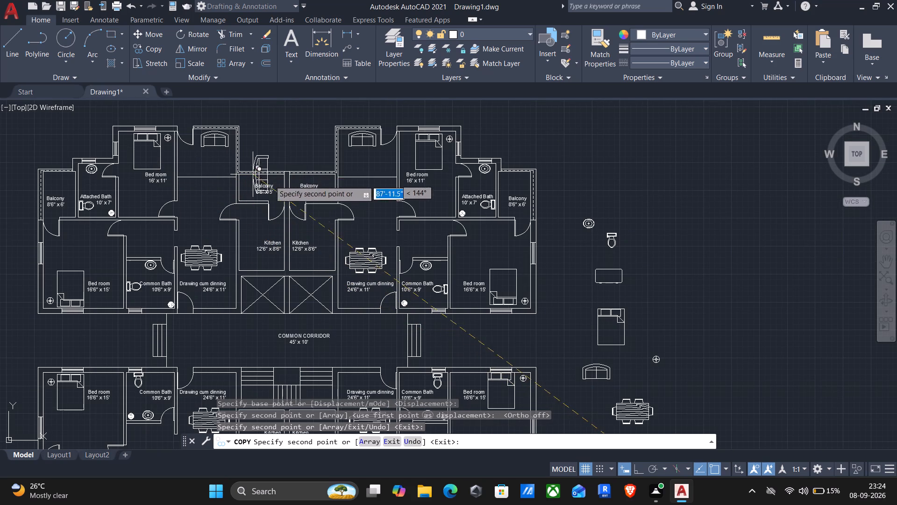
{"action": "scroll", "coordinate": [345, 173], "scroll_direction": "up", "scroll_amount": 2}
{"action": "middle_click_drag", "start_coordinate": [330, 160], "coordinate": [322, 187]}
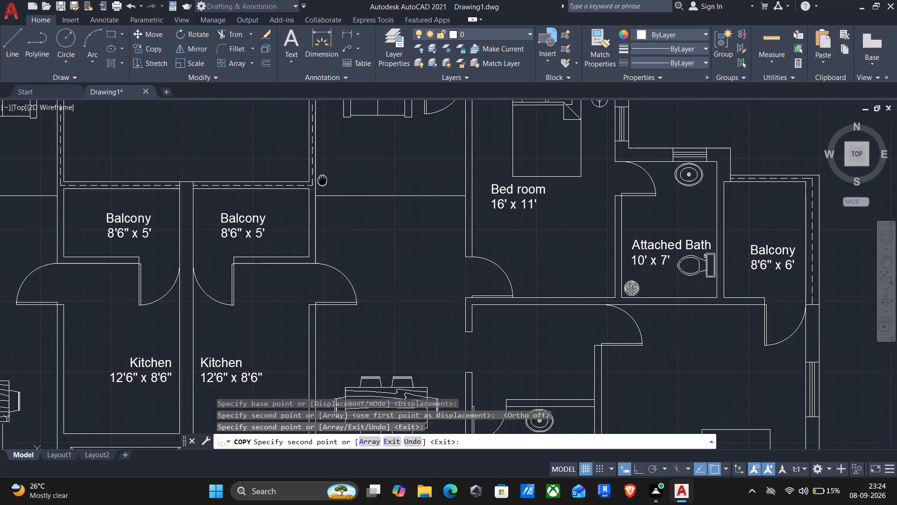
{"action": "middle_click_drag", "start_coordinate": [322, 187], "coordinate": [323, 205]}
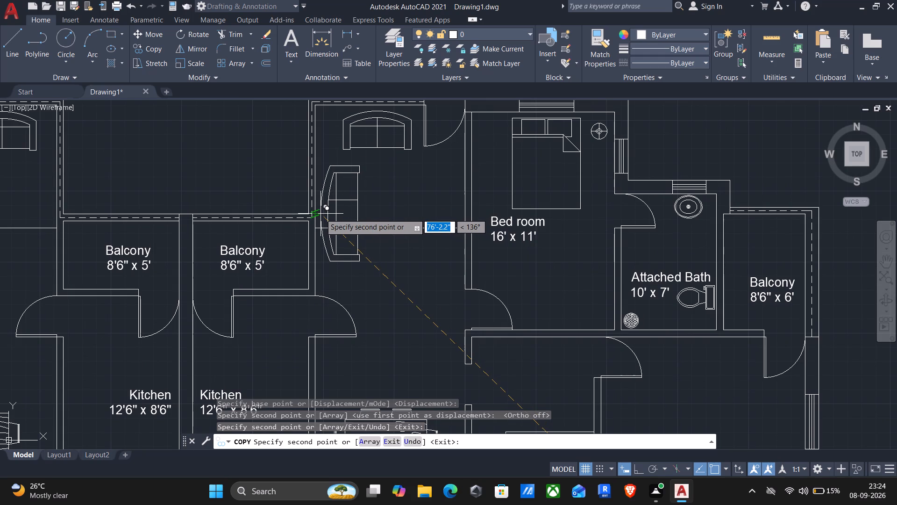
{"action": "left_click", "coordinate": [320, 212]}
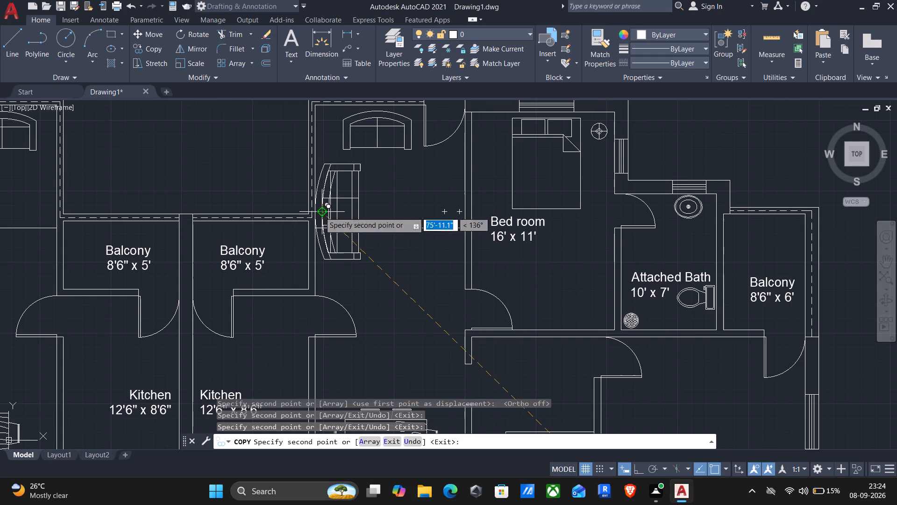
{"action": "middle_click_drag", "start_coordinate": [187, 205], "coordinate": [341, 204]}
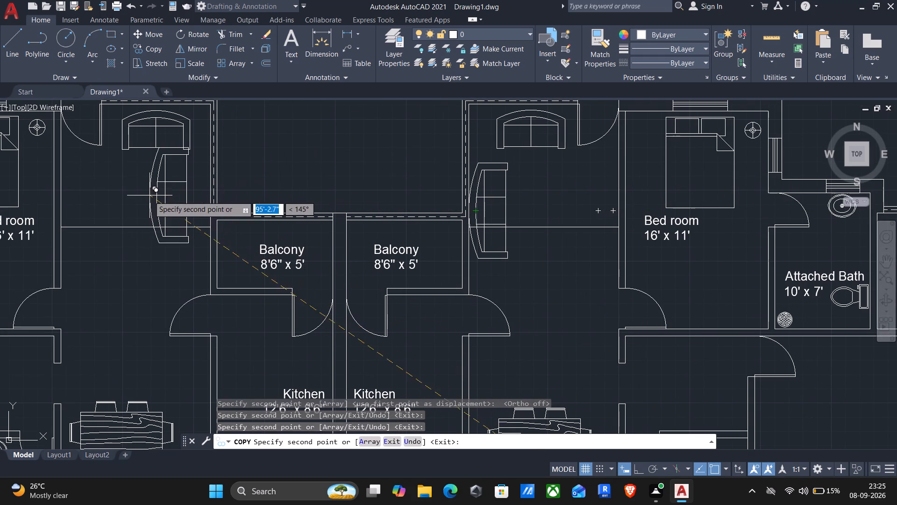
{"action": "left_click", "coordinate": [160, 202]}
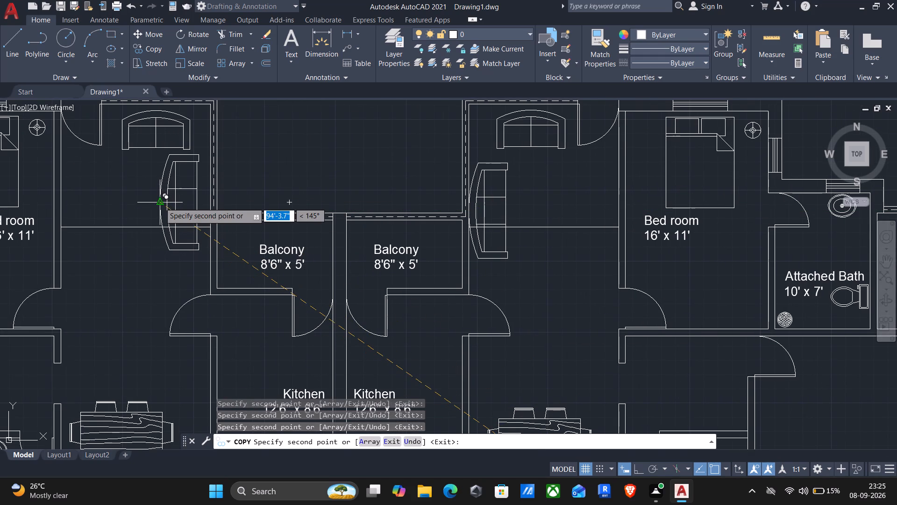
{"action": "key", "text": "Escape"}
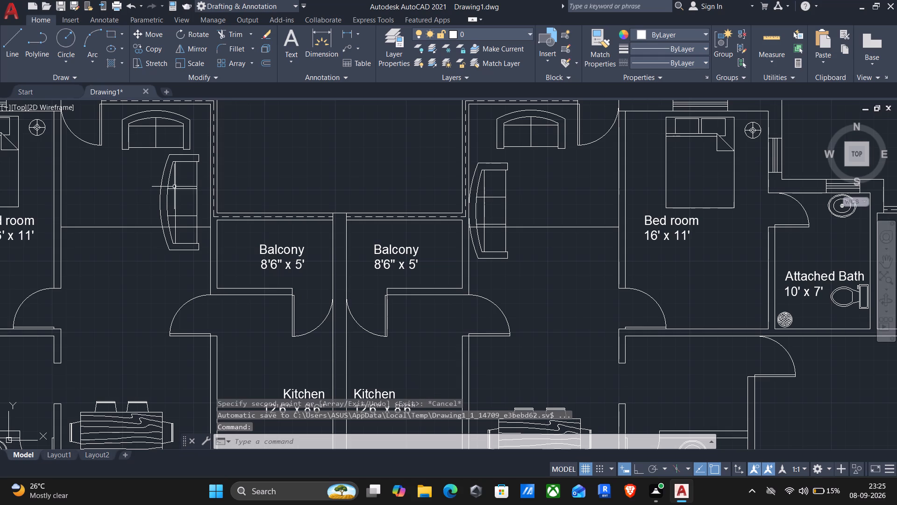
Rotate the upper-left unit's three-seat sofa 180° about its curved back's midpoint, with Ortho on.
{"action": "left_click", "coordinate": [168, 189]}
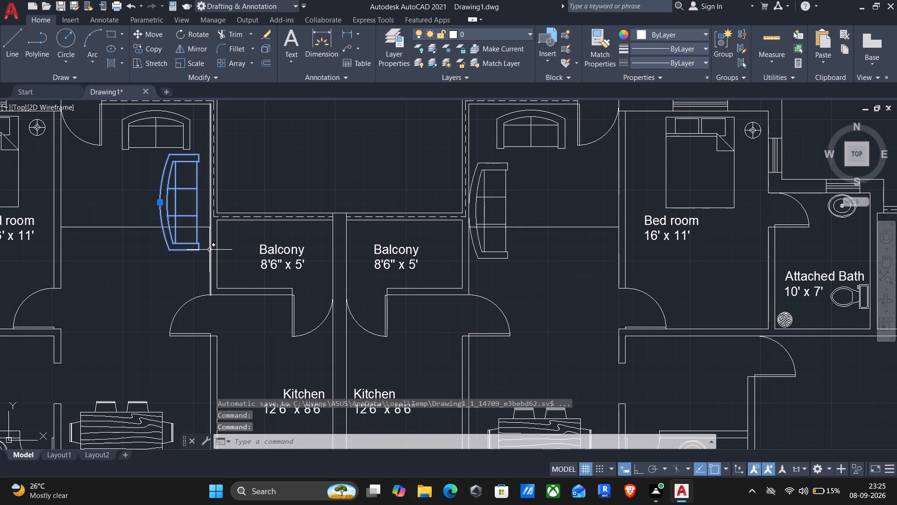
{"action": "key", "text": "r"}
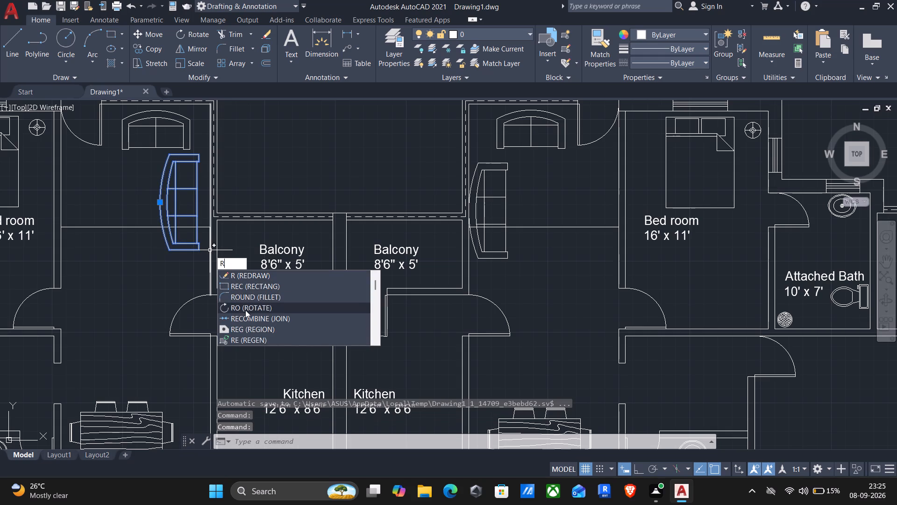
{"action": "left_click", "coordinate": [244, 310]}
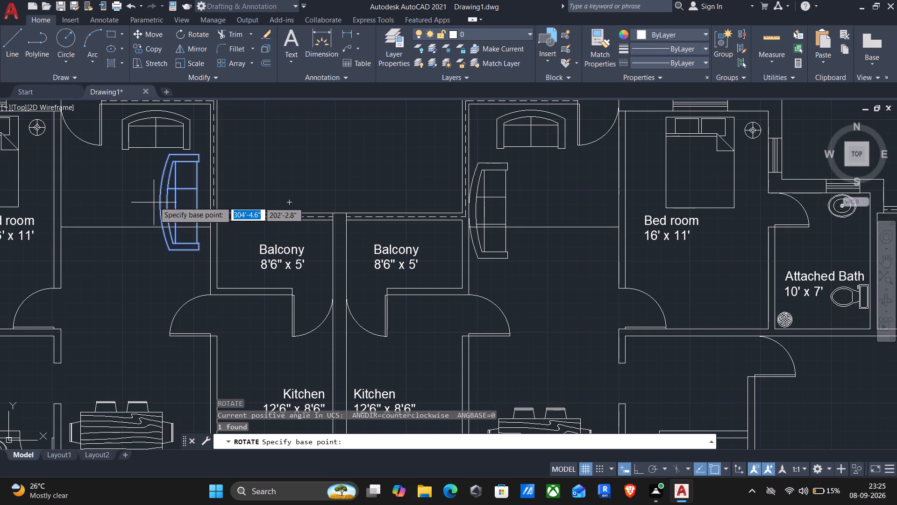
{"action": "left_click", "coordinate": [160, 197]}
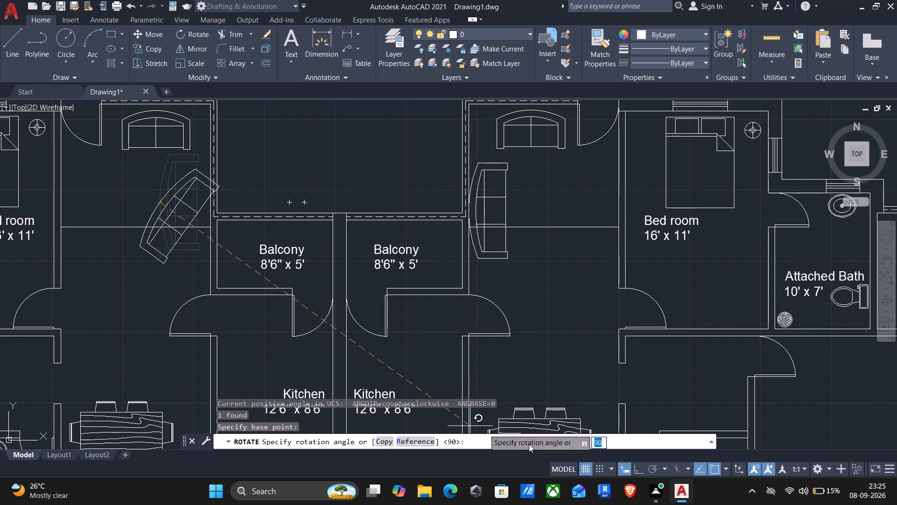
{"action": "left_click", "coordinate": [637, 467]}
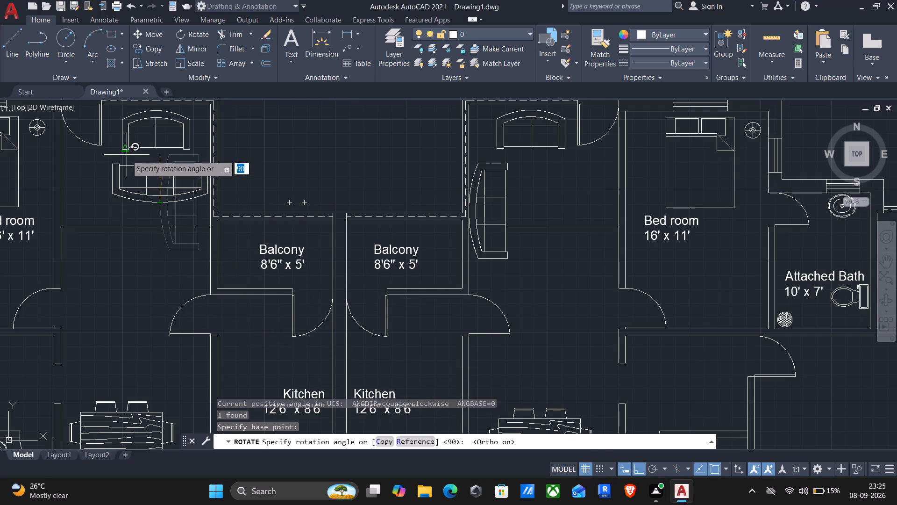
{"action": "left_click", "coordinate": [108, 210]}
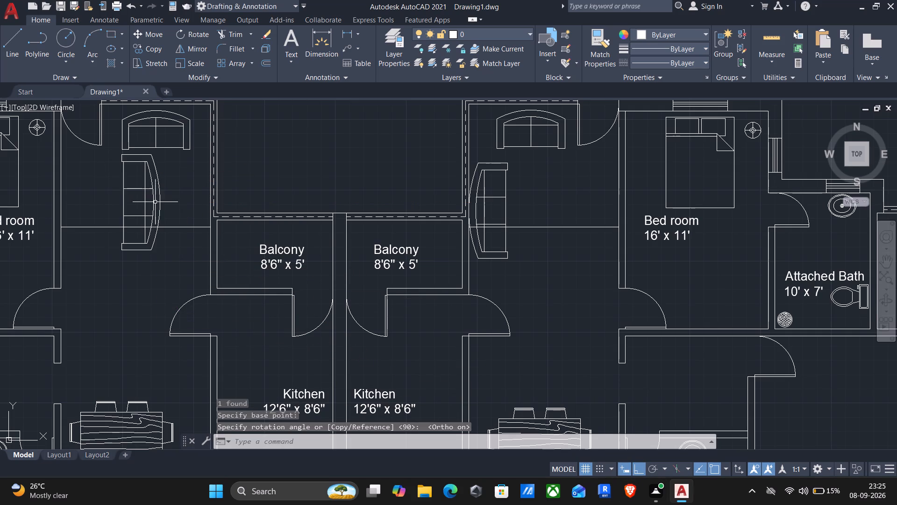
Move the upper-left unit's three-seat sofa horizontally from its back's midpoint until its curved back meets the inner side wall.
{"action": "left_click", "coordinate": [159, 202]}
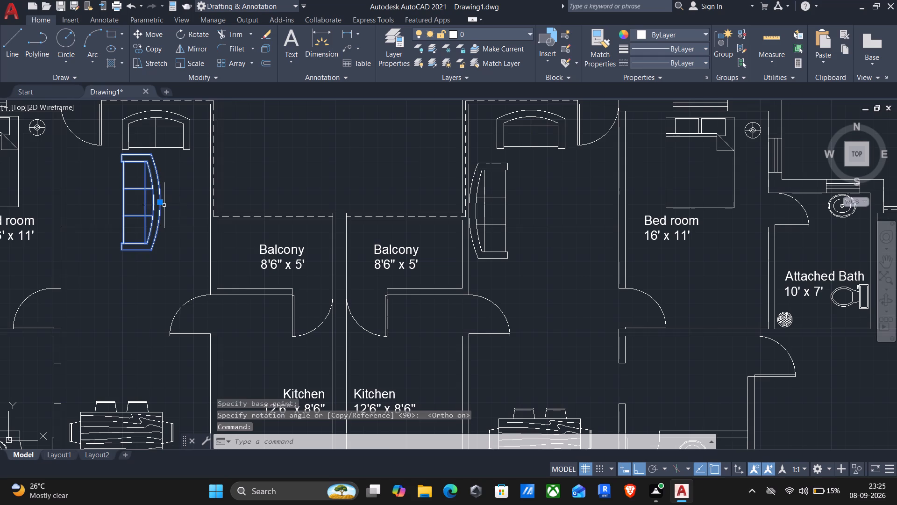
{"action": "key", "text": "m"}
{"action": "key", "text": "Return"}
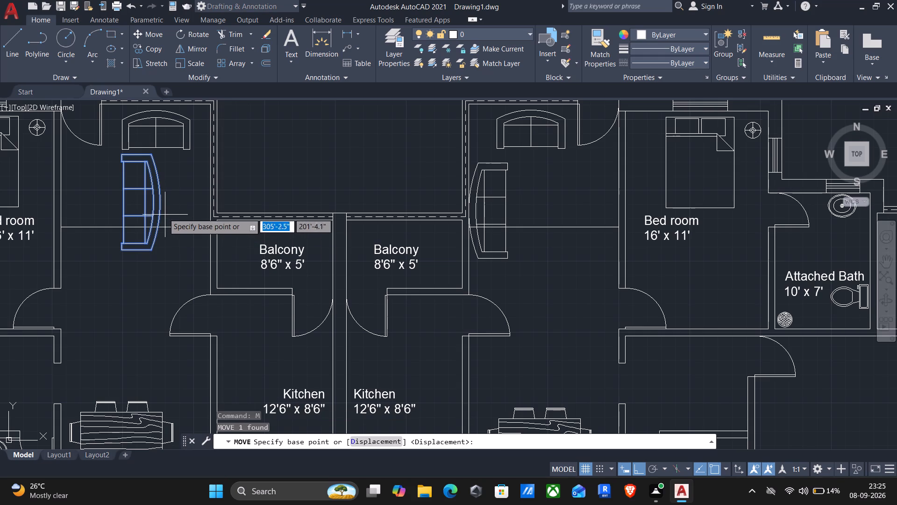
{"action": "left_click", "coordinate": [160, 206]}
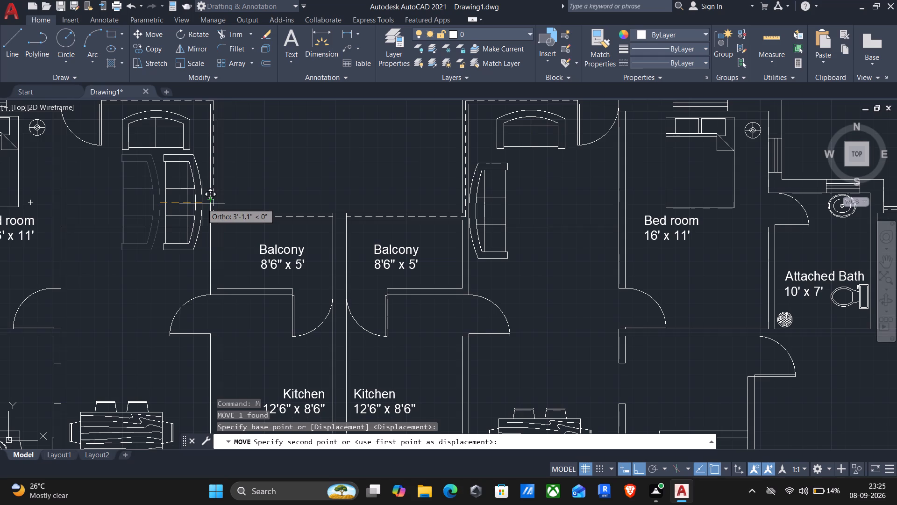
{"action": "scroll", "coordinate": [209, 202], "scroll_direction": "up", "scroll_amount": 2}
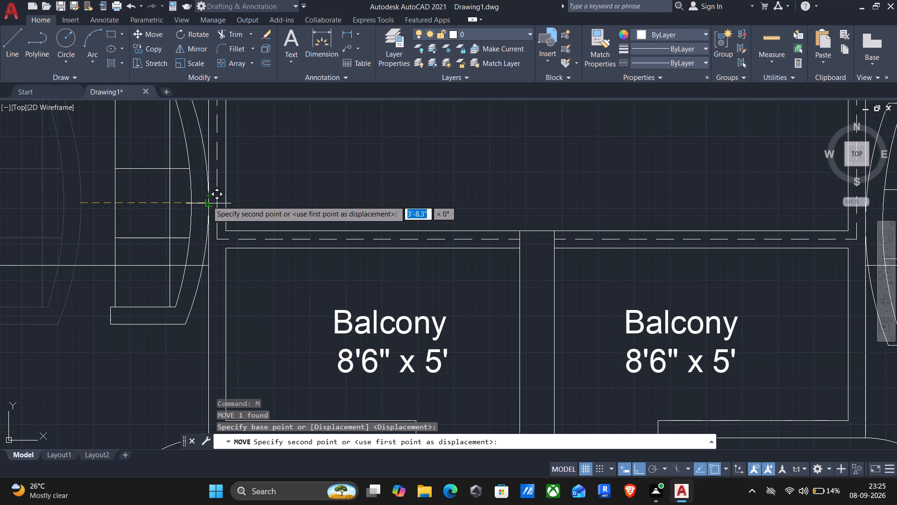
{"action": "left_click", "coordinate": [207, 201]}
Rotate the rounded rectangular table beside the plan 90° counterclockwise about its corner.
{"action": "scroll", "coordinate": [231, 226], "scroll_direction": "down", "scroll_amount": 2}
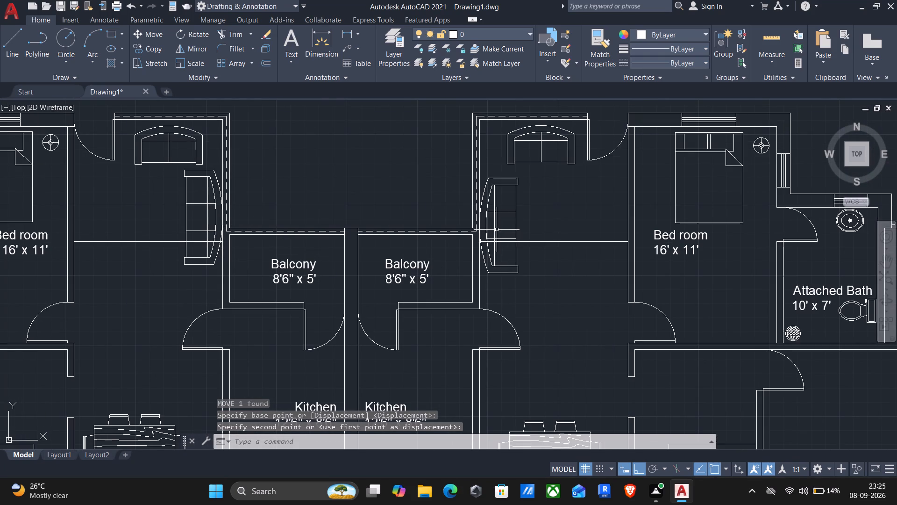
{"action": "scroll", "coordinate": [495, 229], "scroll_direction": "down", "scroll_amount": 1}
{"action": "middle_click_drag", "start_coordinate": [440, 284], "coordinate": [461, 223]}
{"action": "scroll", "coordinate": [461, 223], "scroll_direction": "down", "scroll_amount": 1}
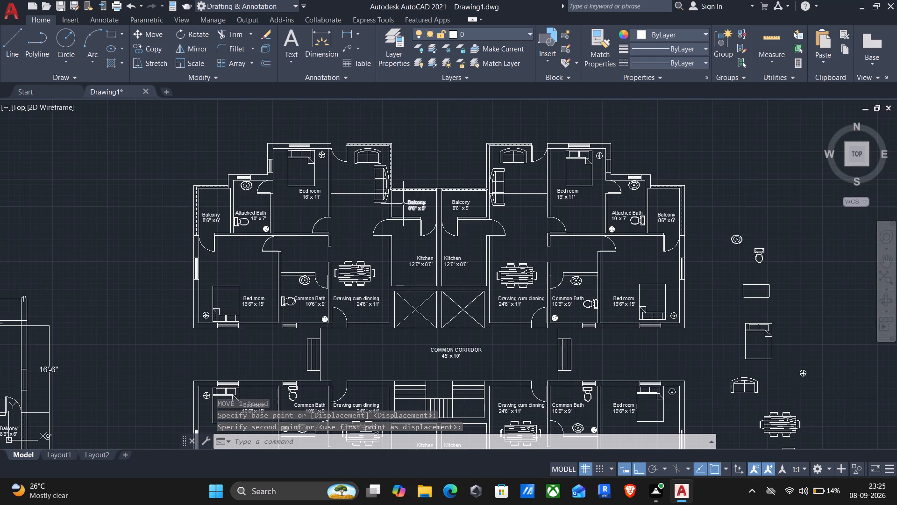
{"action": "left_click", "coordinate": [746, 286]}
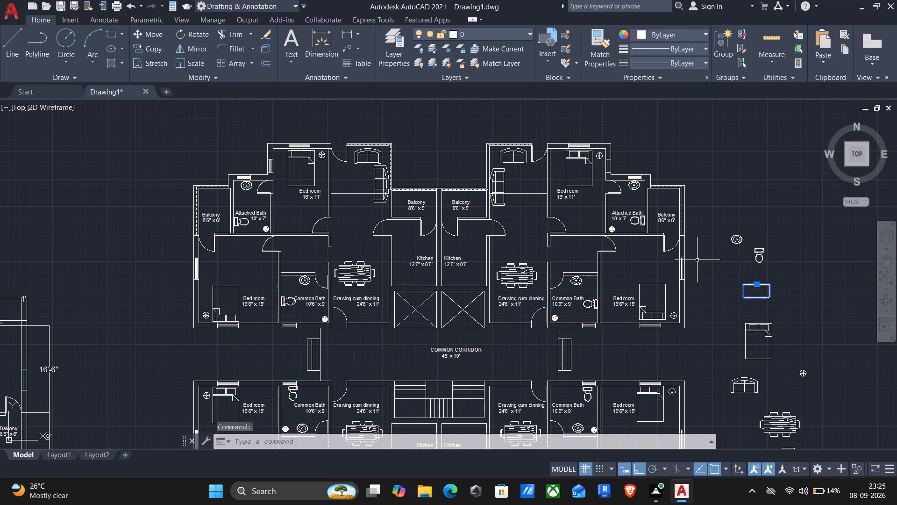
{"action": "key", "text": "r"}
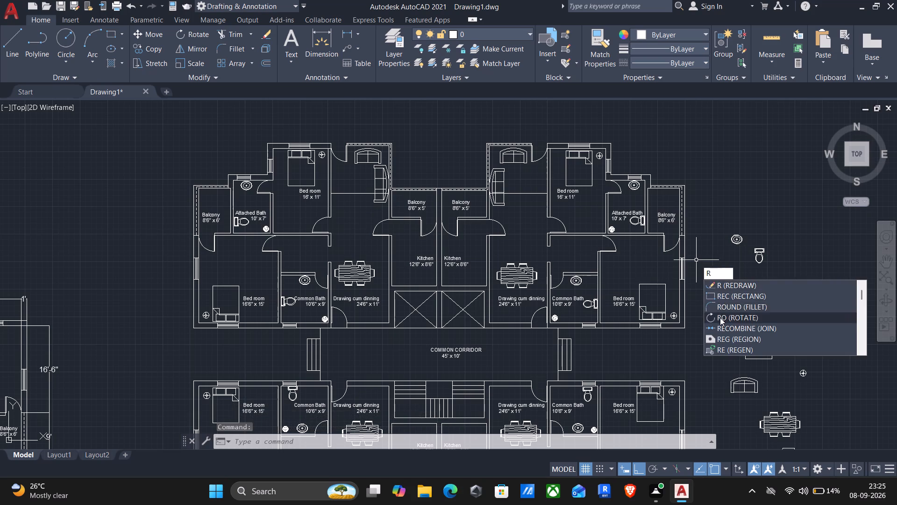
{"action": "left_click", "coordinate": [720, 318]}
{"action": "left_click", "coordinate": [744, 287]}
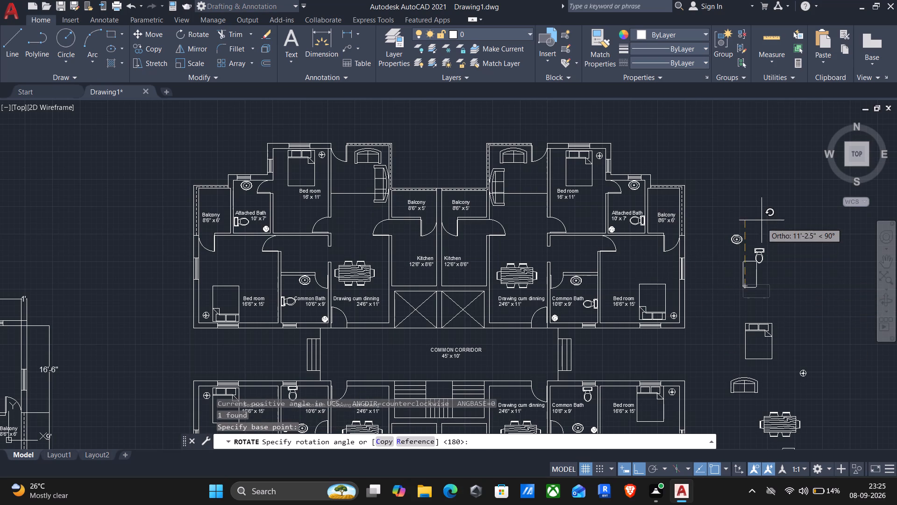
{"action": "left_click", "coordinate": [761, 195]}
Copy the rotated table from its upper-right corner, with Ortho off, into the upper-right unit's drawing area, in front of the three-seat sofa.
{"action": "left_click", "coordinate": [752, 286]}
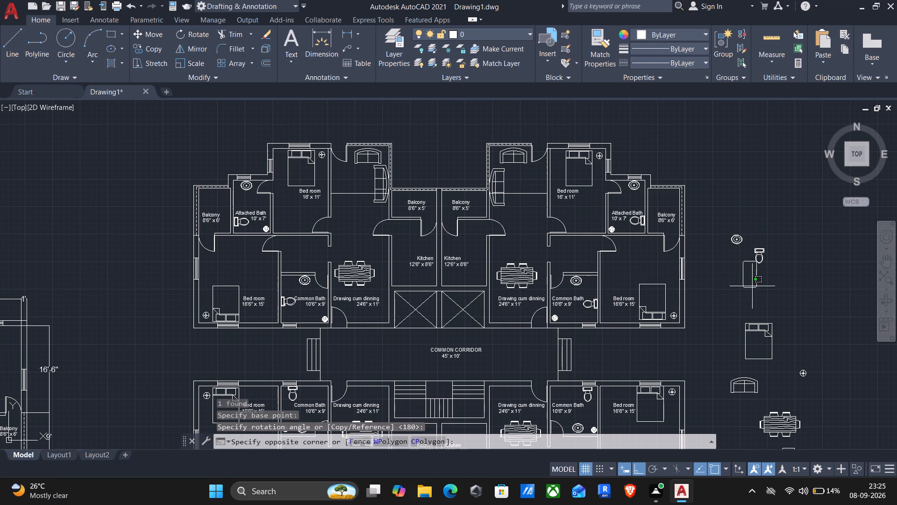
{"action": "left_click", "coordinate": [734, 289]}
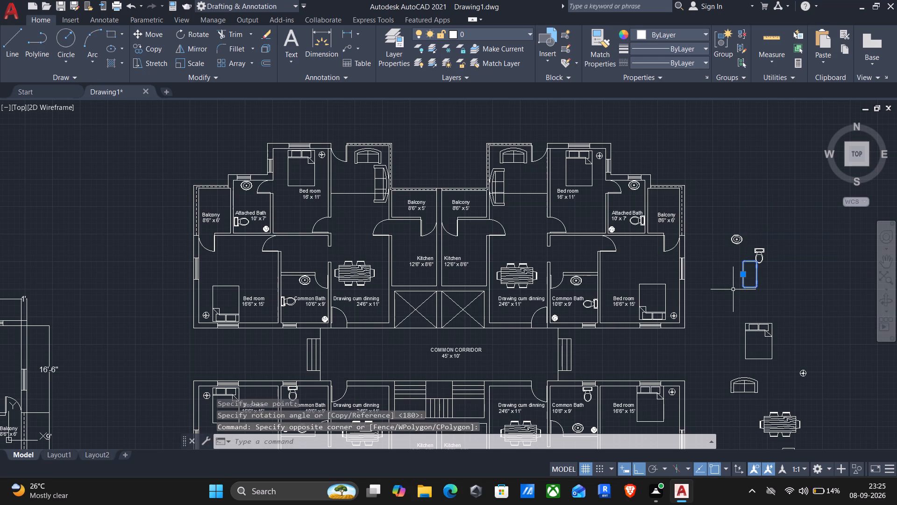
{"action": "key", "text": "c"}
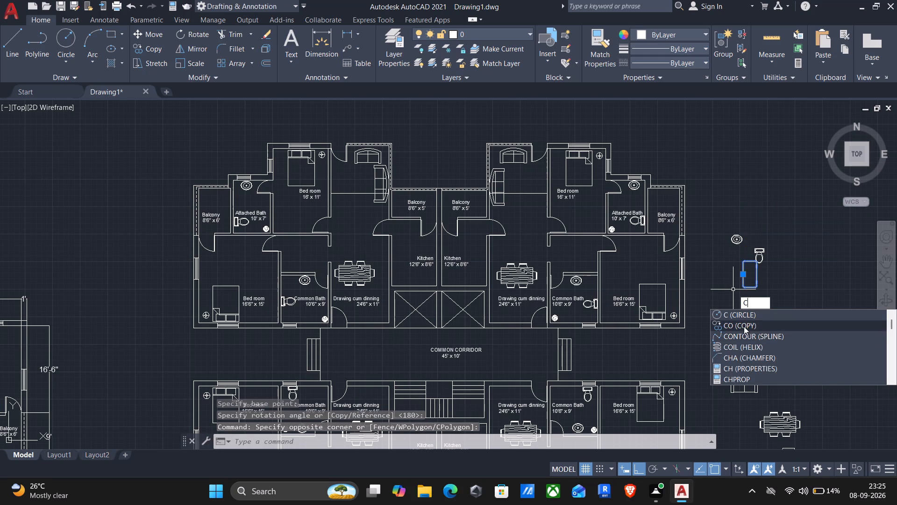
{"action": "left_click", "coordinate": [744, 326]}
{"action": "scroll", "coordinate": [751, 295], "scroll_direction": "up", "scroll_amount": 2}
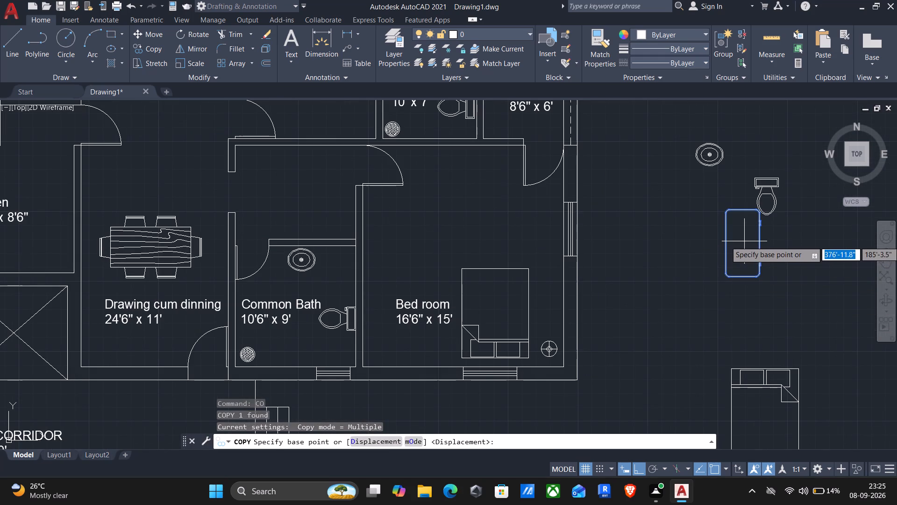
{"action": "scroll", "coordinate": [744, 241], "scroll_direction": "down", "scroll_amount": 2}
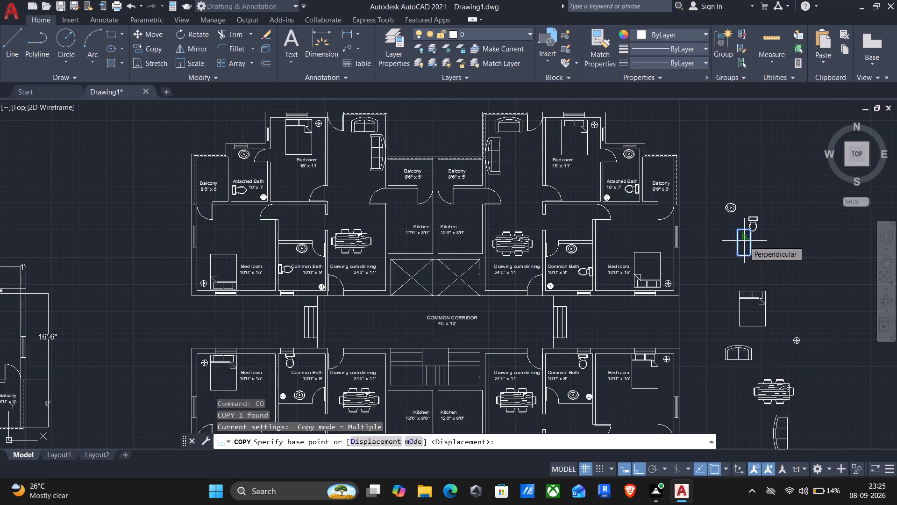
{"action": "scroll", "coordinate": [749, 237], "scroll_direction": "up", "scroll_amount": 2}
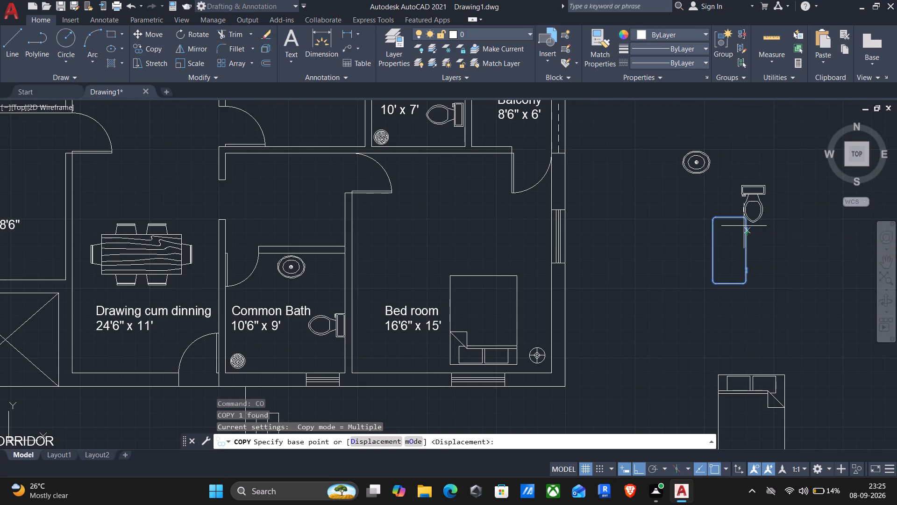
{"action": "left_click", "coordinate": [746, 224]}
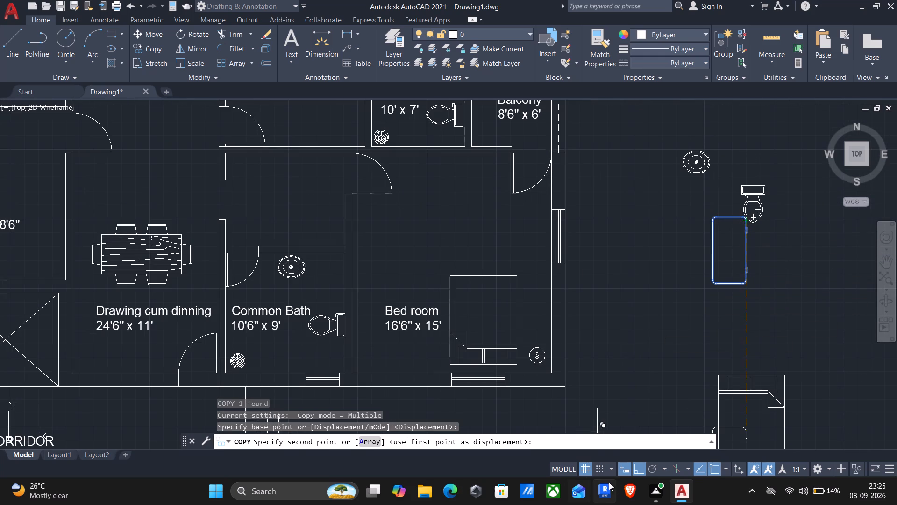
{"action": "left_click", "coordinate": [637, 464]}
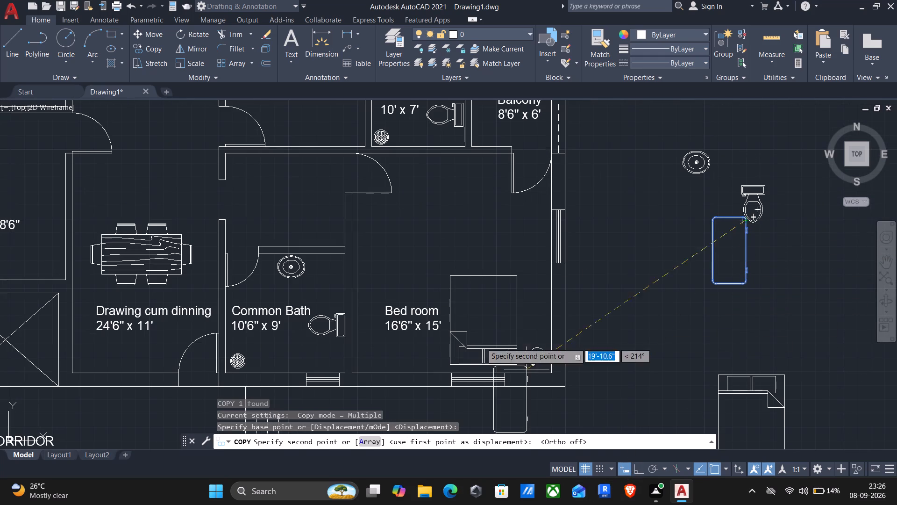
{"action": "middle_click_drag", "start_coordinate": [336, 220], "coordinate": [460, 341]}
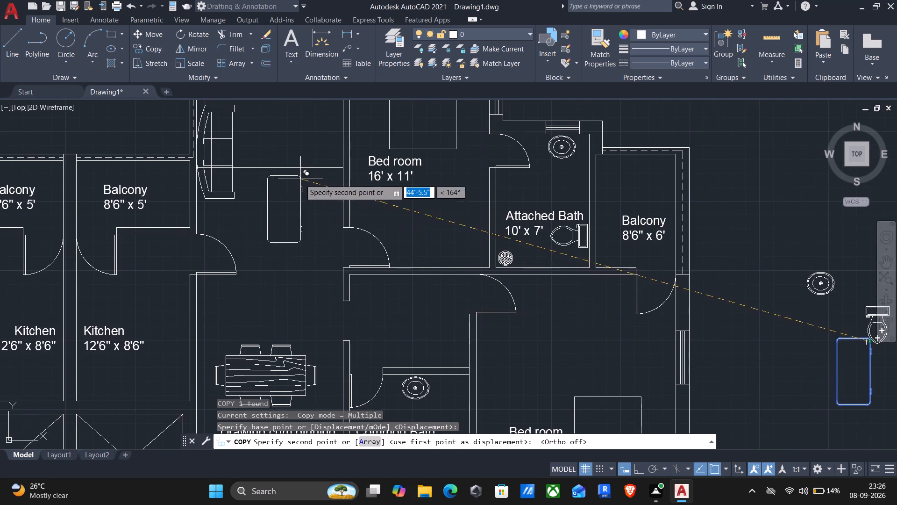
{"action": "middle_click_drag", "start_coordinate": [297, 183], "coordinate": [282, 267]}
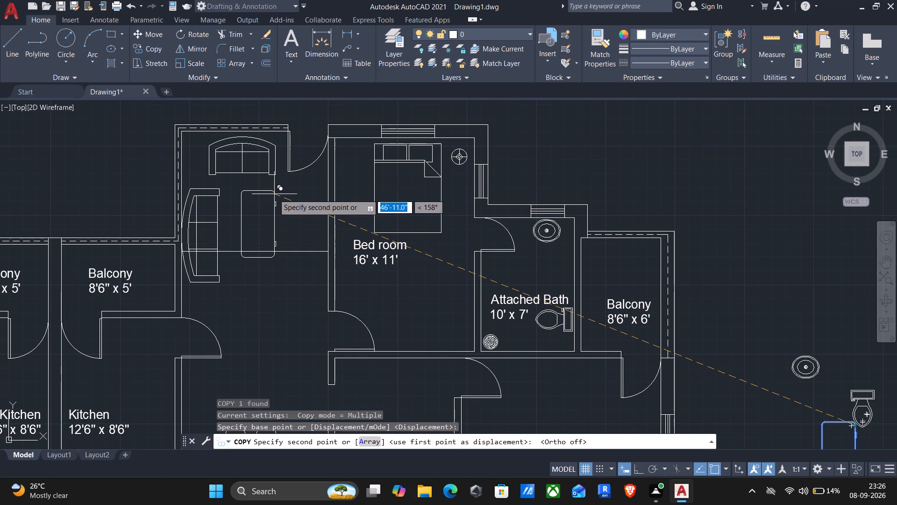
{"action": "left_click", "coordinate": [273, 195]}
Place another table copy in the upper-left unit's drawing area, in front of the three-seat sofa.
{"action": "middle_click_drag", "start_coordinate": [497, 296], "coordinate": [498, 251]}
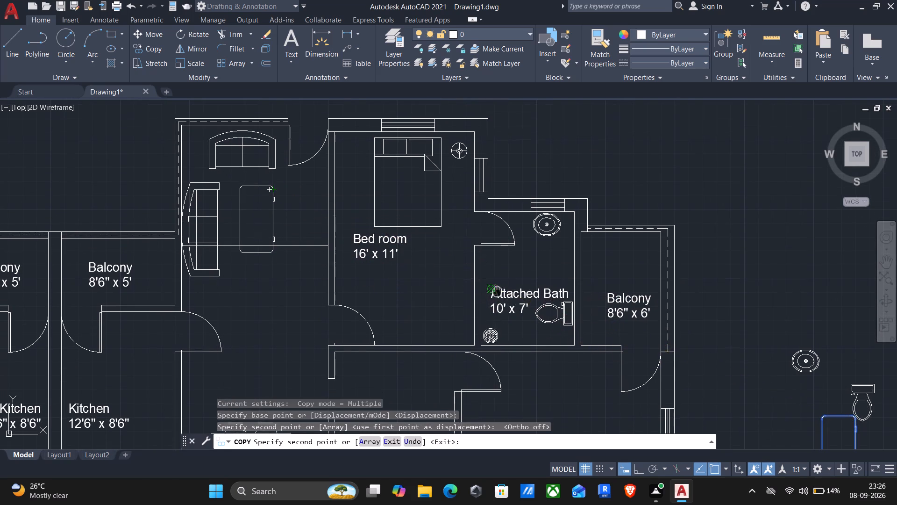
{"action": "middle_click_drag", "start_coordinate": [498, 251], "coordinate": [498, 242]}
{"action": "scroll", "coordinate": [498, 239], "scroll_direction": "down", "scroll_amount": 2}
{"action": "scroll", "coordinate": [254, 221], "scroll_direction": "up", "scroll_amount": 2}
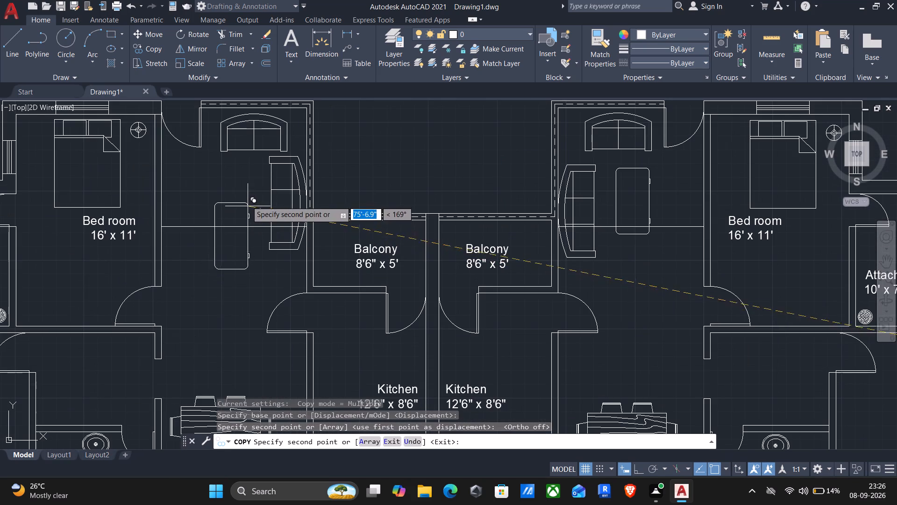
{"action": "left_click", "coordinate": [256, 176]}
Place table copies beside the three-seat sofas in the lower-right and lower-left units' drawing areas and end the copying.
{"action": "scroll", "coordinate": [260, 209], "scroll_direction": "down", "scroll_amount": 1}
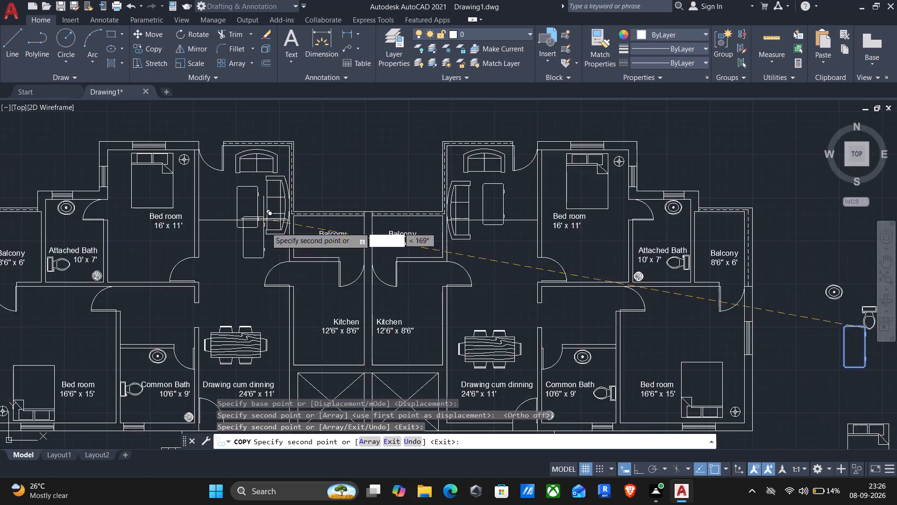
{"action": "scroll", "coordinate": [264, 252], "scroll_direction": "down", "scroll_amount": 1}
{"action": "middle_click_drag", "start_coordinate": [264, 253], "coordinate": [278, 214]}
{"action": "scroll", "coordinate": [289, 262], "scroll_direction": "down", "scroll_amount": 2}
{"action": "middle_click_drag", "start_coordinate": [289, 264], "coordinate": [309, 219]}
{"action": "scroll", "coordinate": [311, 213], "scroll_direction": "up", "scroll_amount": 1}
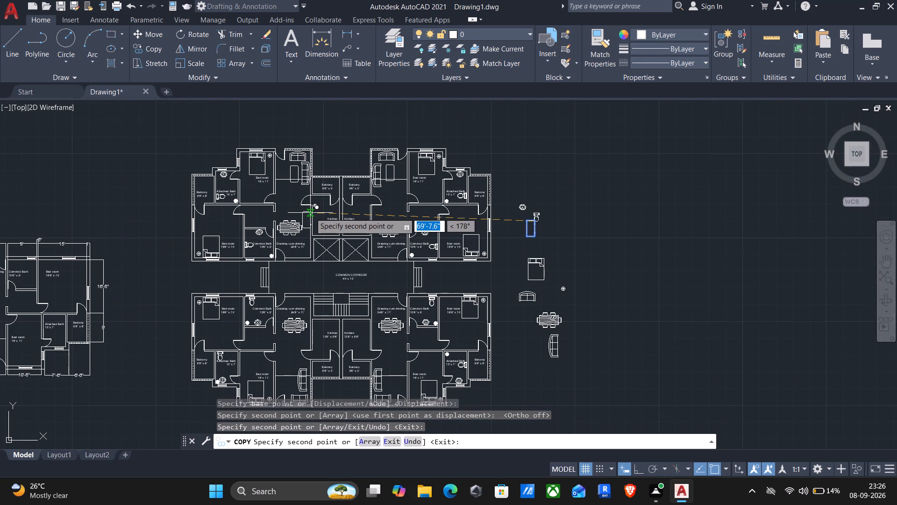
{"action": "middle_click_drag", "start_coordinate": [345, 317], "coordinate": [350, 211]}
{"action": "scroll", "coordinate": [324, 279], "scroll_direction": "up", "scroll_amount": 2}
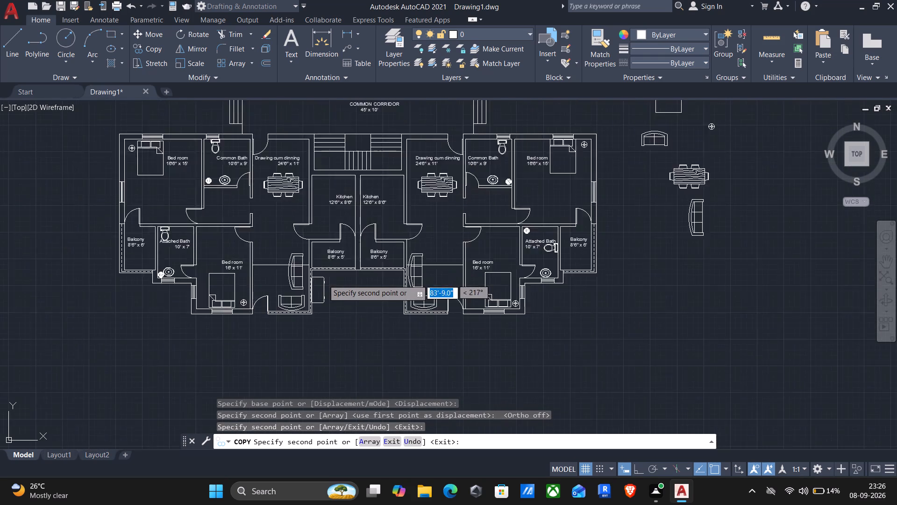
{"action": "scroll", "coordinate": [252, 281], "scroll_direction": "up", "scroll_amount": 1}
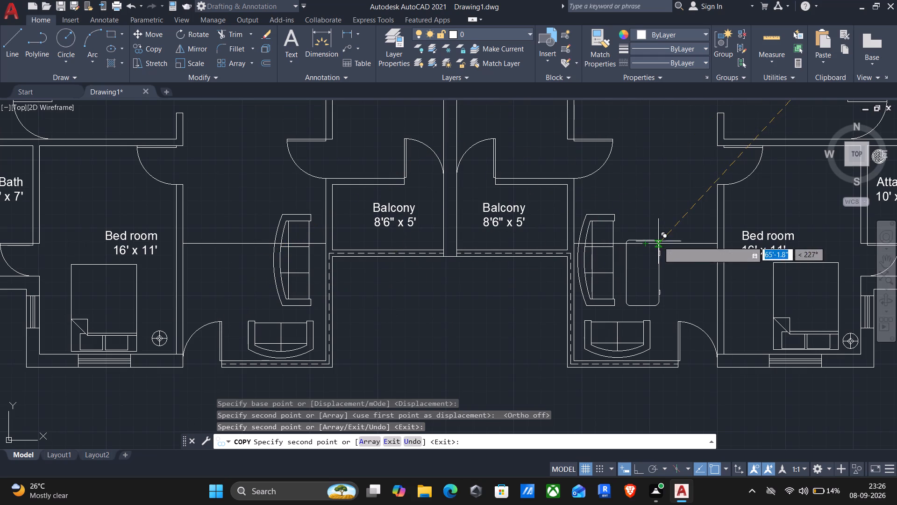
{"action": "left_click", "coordinate": [655, 238]}
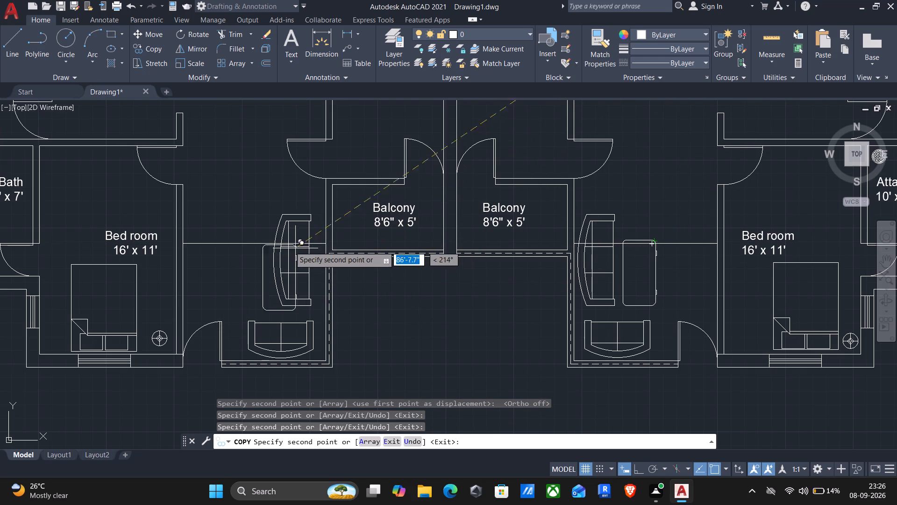
{"action": "left_click", "coordinate": [254, 249]}
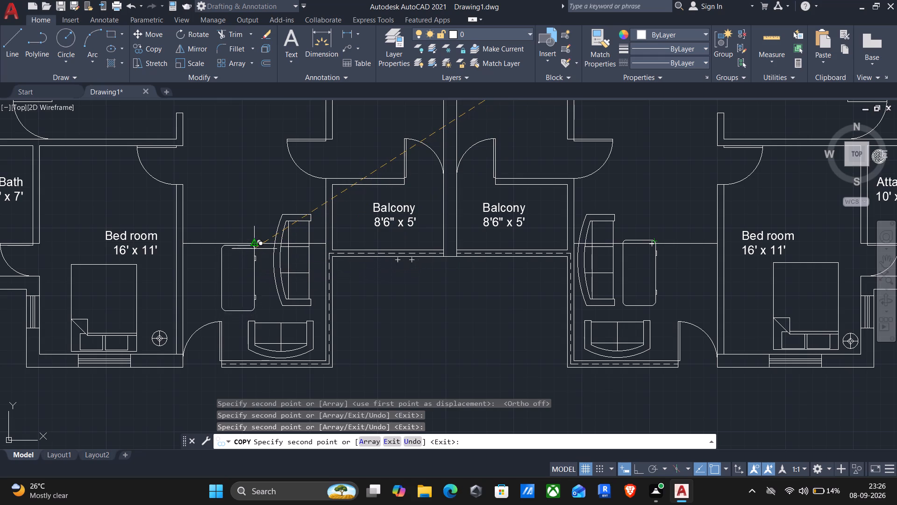
{"action": "key", "text": "Escape"}
Rotate the three-seat sofa in the lower-left unit's drawing area 180° with Ortho on, so its back faces the balcony side.
{"action": "left_click", "coordinate": [288, 218]}
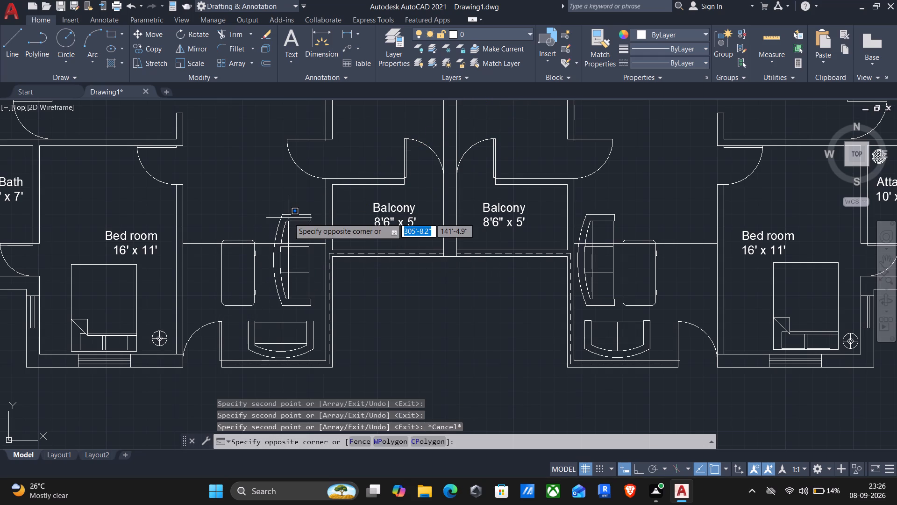
{"action": "left_click", "coordinate": [290, 245]}
{"action": "left_click", "coordinate": [294, 222]}
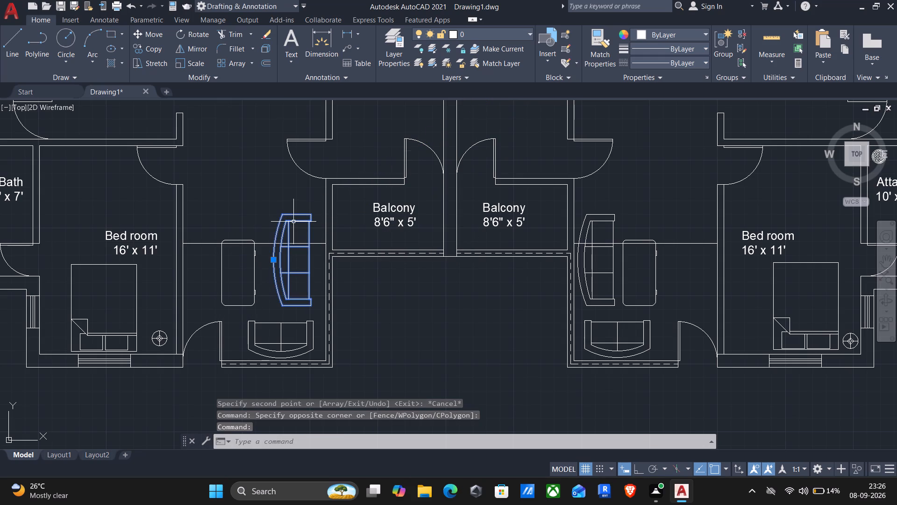
{"action": "key", "text": "t"}
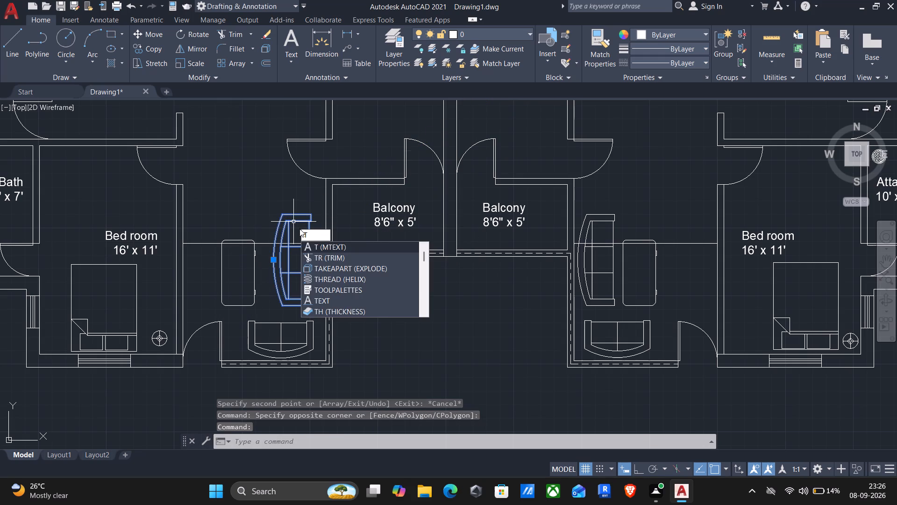
{"action": "key", "text": "BackSpace"}
{"action": "key", "text": "r"}
{"action": "key", "text": "Return"}
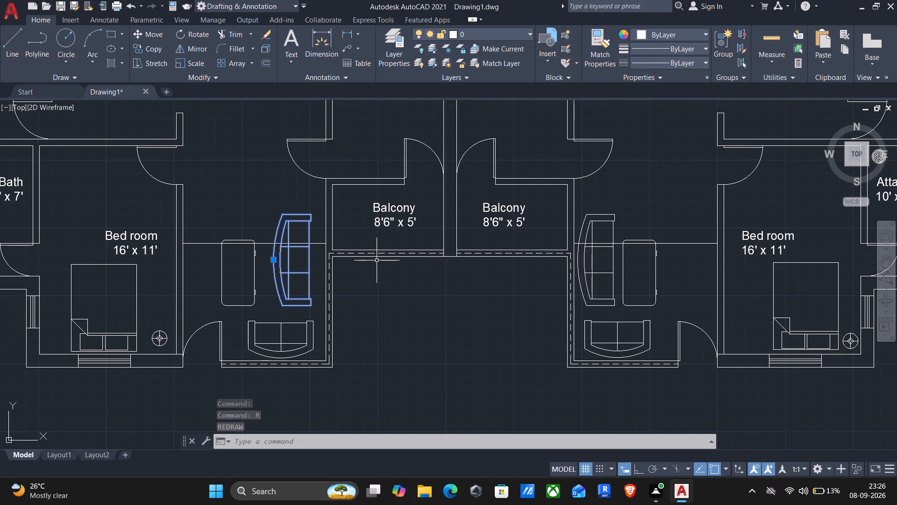
{"action": "key", "text": "r"}
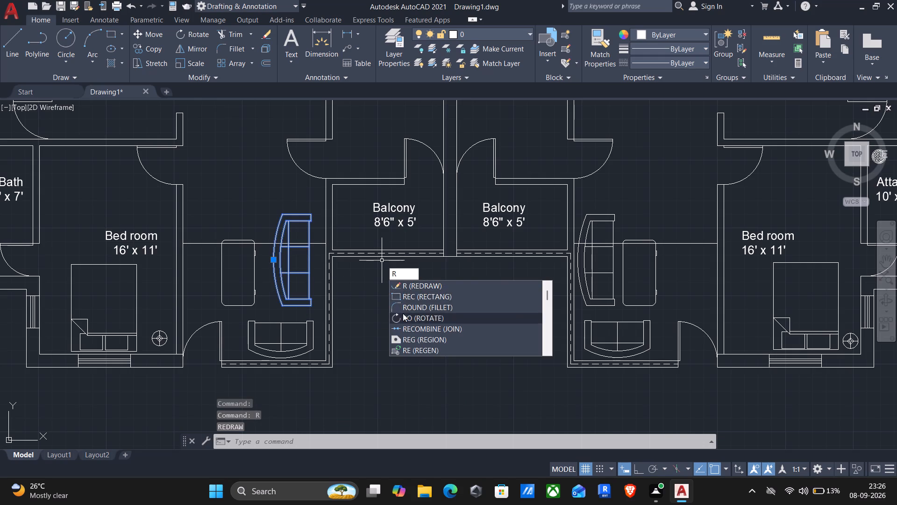
{"action": "left_click", "coordinate": [402, 316]}
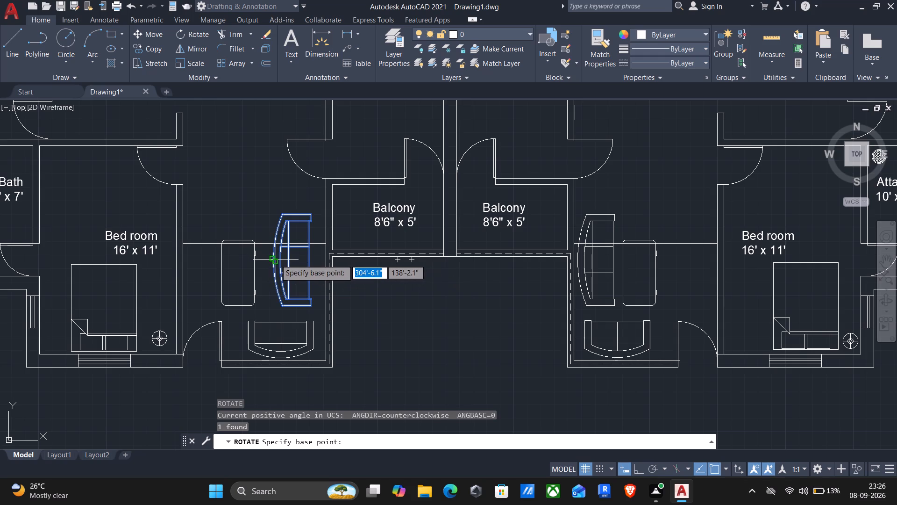
{"action": "left_click", "coordinate": [276, 268]}
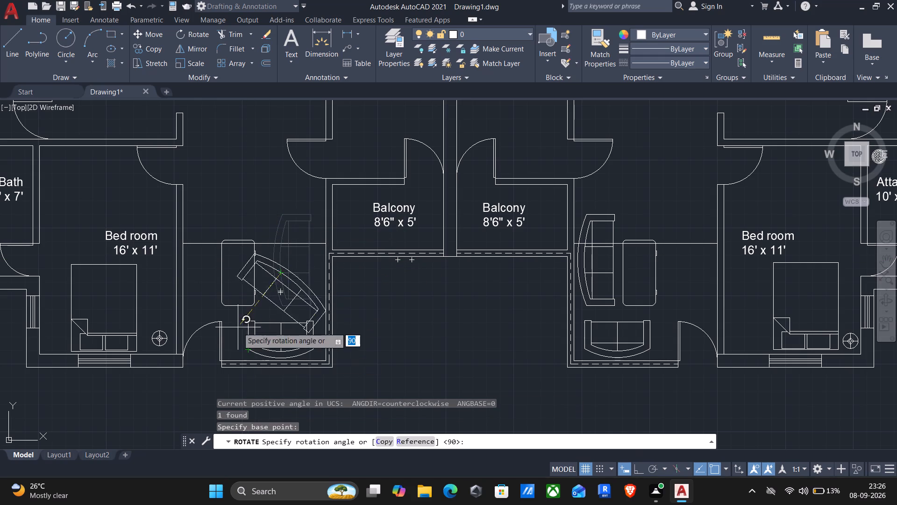
{"action": "left_click", "coordinate": [637, 467]}
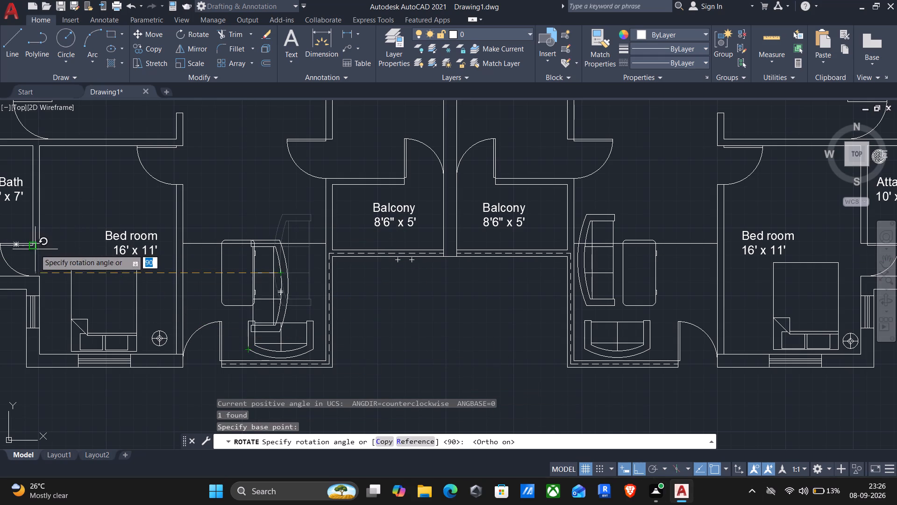
{"action": "left_click", "coordinate": [50, 278]}
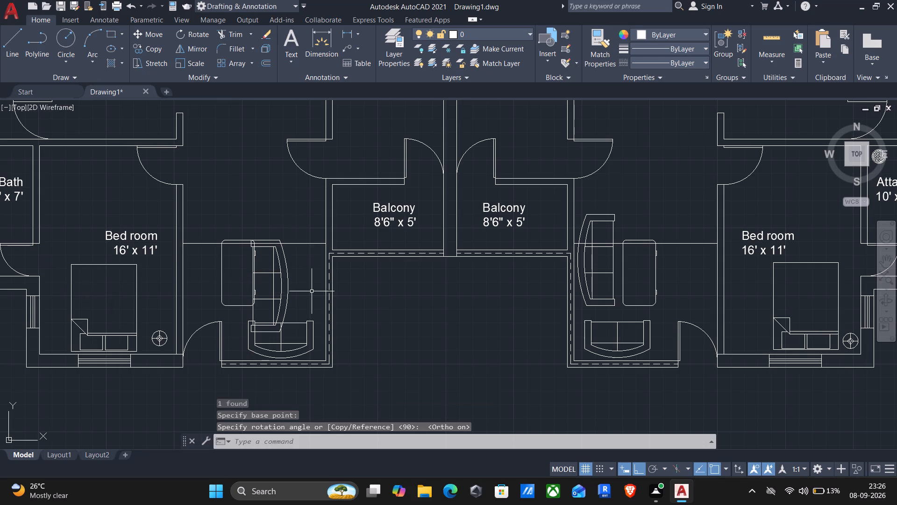
Move the rotated sofa from the midpoint of its curved back, with Ortho off, against the wall beside the balcony corner.
{"action": "left_click", "coordinate": [289, 281]}
{"action": "key", "text": "m"}
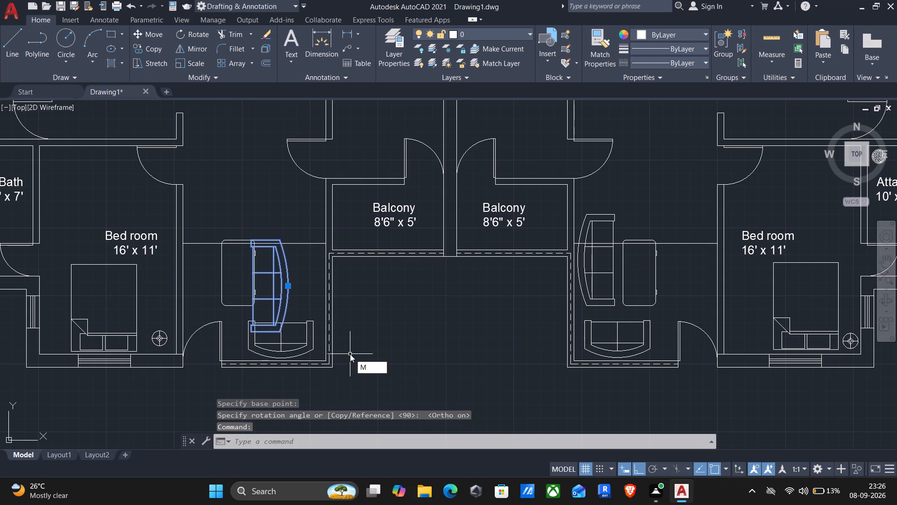
{"action": "key", "text": "Return"}
{"action": "left_click", "coordinate": [288, 286]}
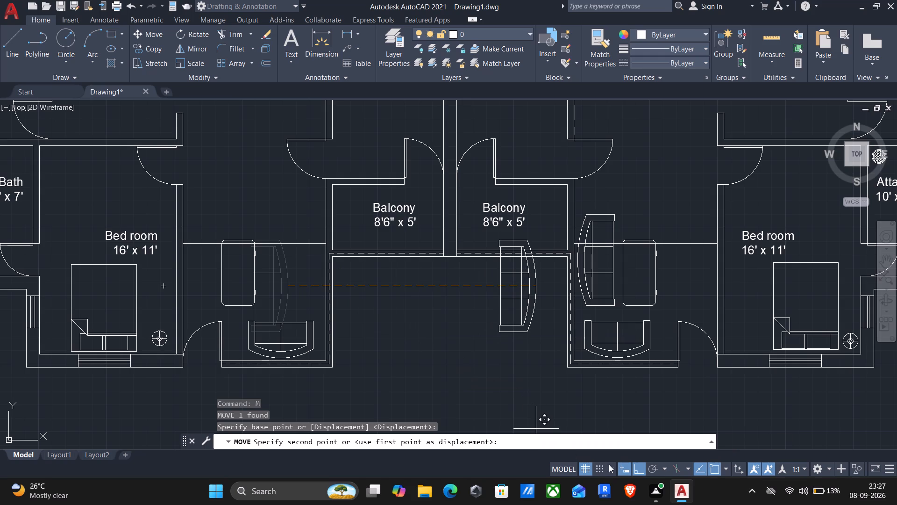
{"action": "left_click", "coordinate": [636, 463]}
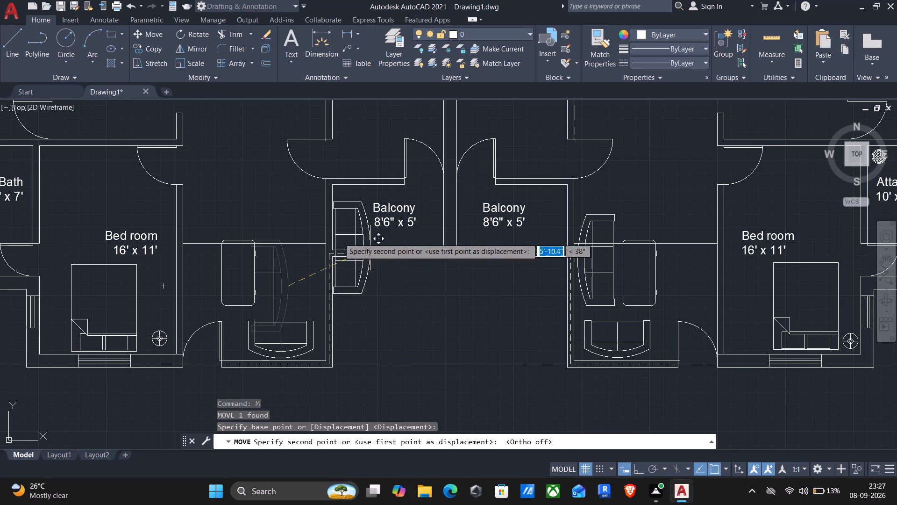
{"action": "scroll", "coordinate": [334, 257], "scroll_direction": "up", "scroll_amount": 3}
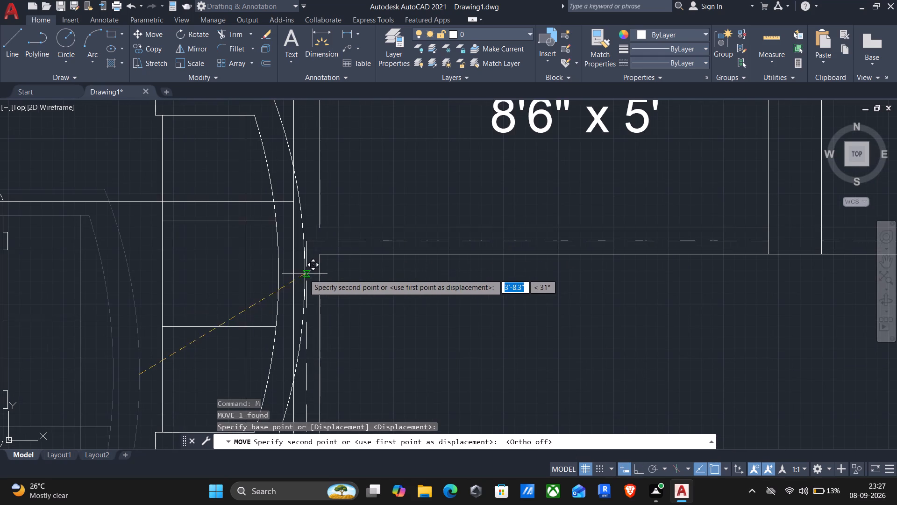
{"action": "scroll", "coordinate": [291, 266], "scroll_direction": "down", "scroll_amount": 1}
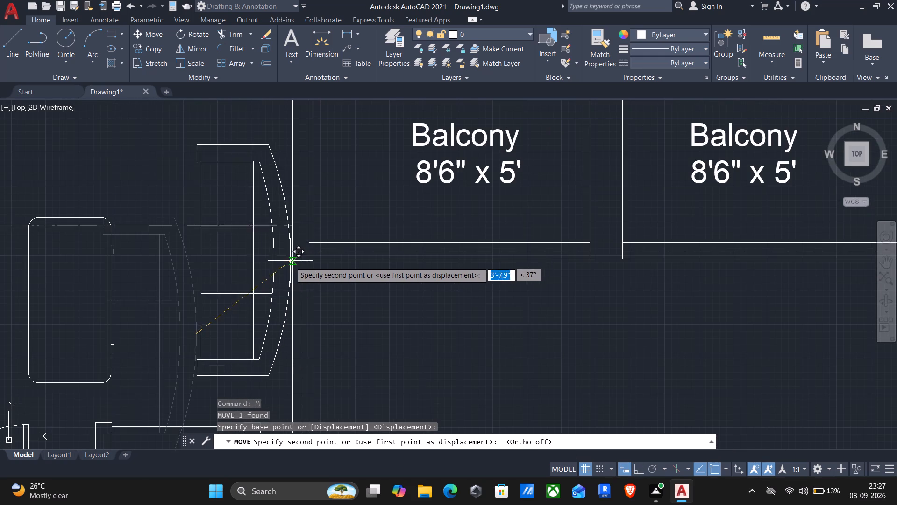
{"action": "left_click", "coordinate": [287, 271]}
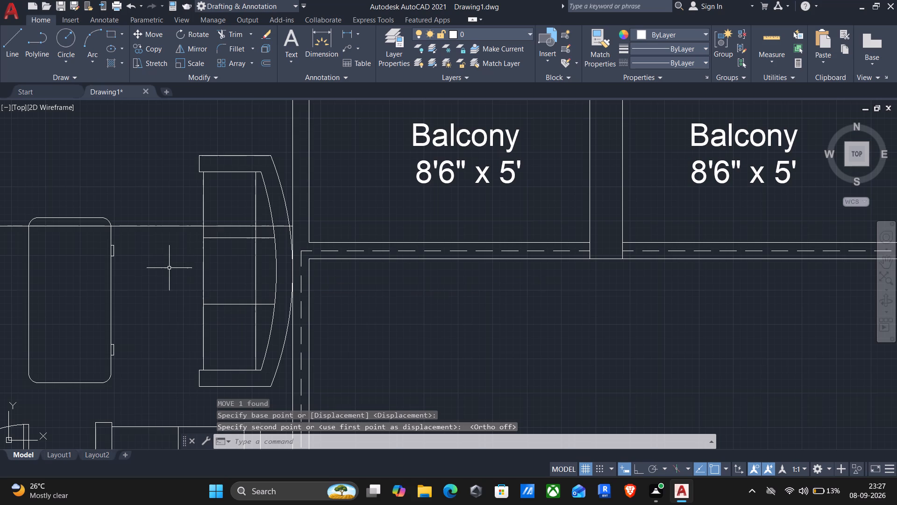
Move the rounded table in the lower-left unit's drawing area closer to the front of the three-seat sofa.
{"action": "left_click", "coordinate": [112, 296]}
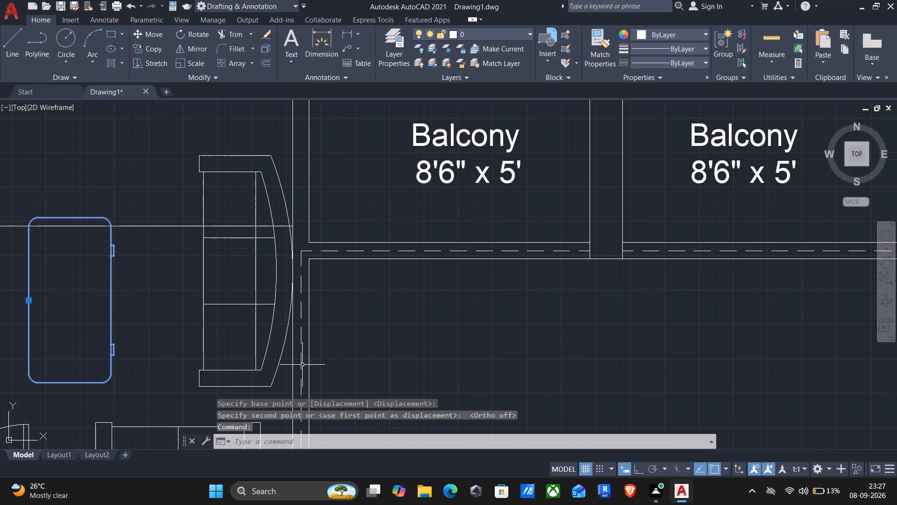
{"action": "key", "text": "m"}
{"action": "key", "text": "Return"}
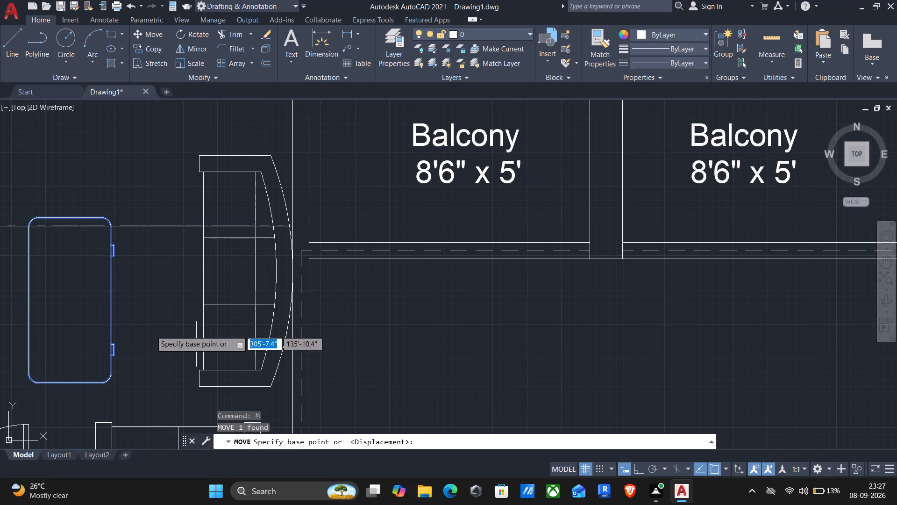
{"action": "left_click", "coordinate": [109, 372]}
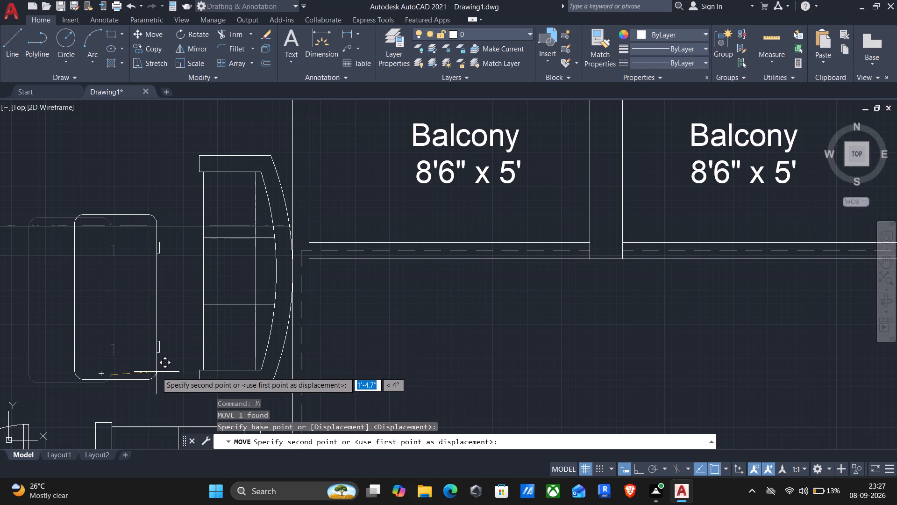
{"action": "left_click", "coordinate": [161, 373]}
Erase all the spare furniture blocks beside the four-unit plan, leaving object snap tracking off and dynamic input on.
{"action": "scroll", "coordinate": [307, 341], "scroll_direction": "down", "scroll_amount": 2}
{"action": "middle_click_drag", "start_coordinate": [435, 334], "coordinate": [431, 314]}
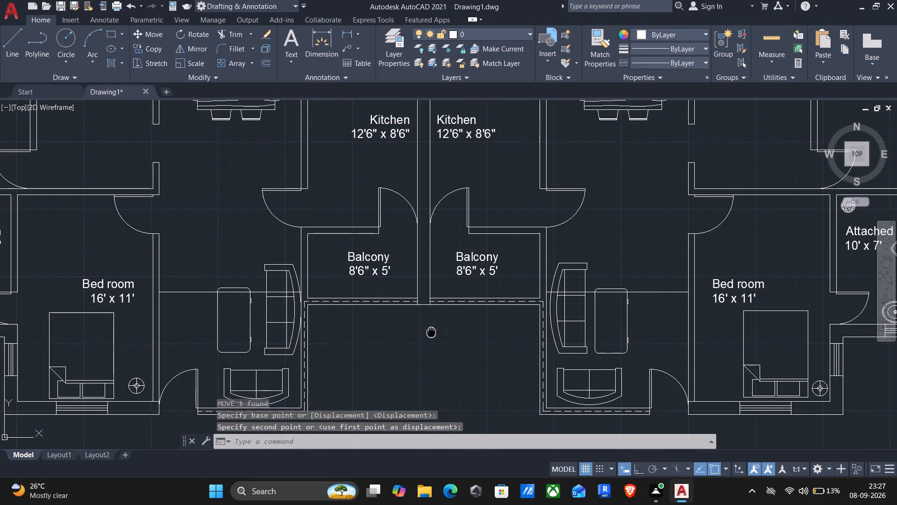
{"action": "middle_click_drag", "start_coordinate": [431, 314], "coordinate": [431, 312]}
{"action": "scroll", "coordinate": [431, 309], "scroll_direction": "down", "scroll_amount": 3}
{"action": "middle_click_drag", "start_coordinate": [460, 316], "coordinate": [443, 344]}
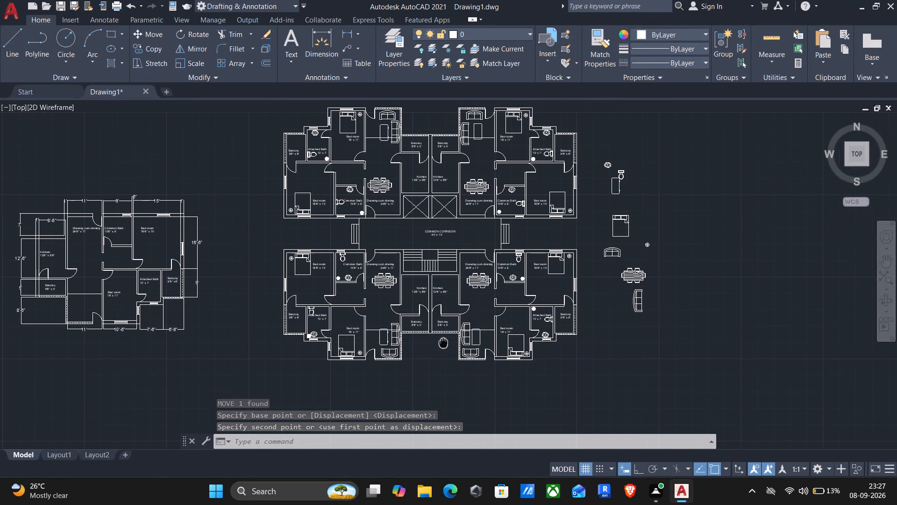
{"action": "middle_click_drag", "start_coordinate": [443, 344], "coordinate": [443, 353]}
{"action": "middle_click_drag", "start_coordinate": [453, 274], "coordinate": [451, 298]}
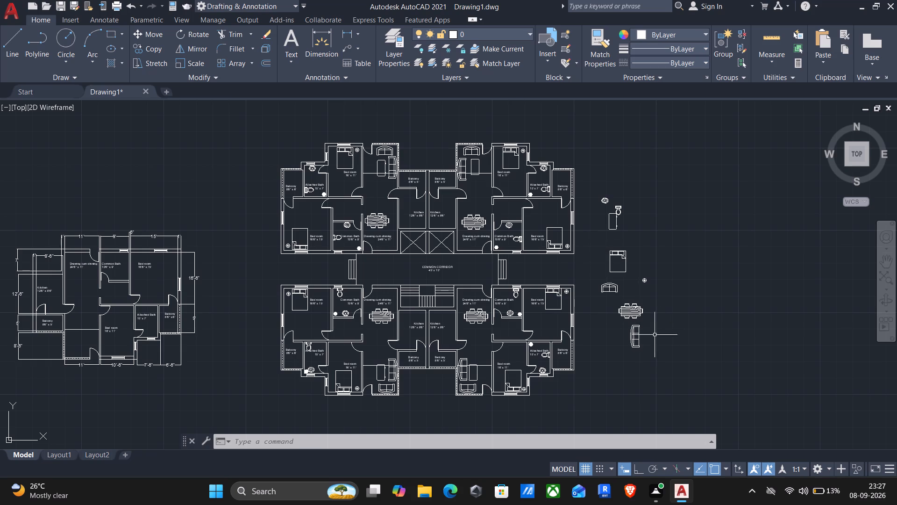
{"action": "middle_click_drag", "start_coordinate": [545, 315], "coordinate": [552, 303]}
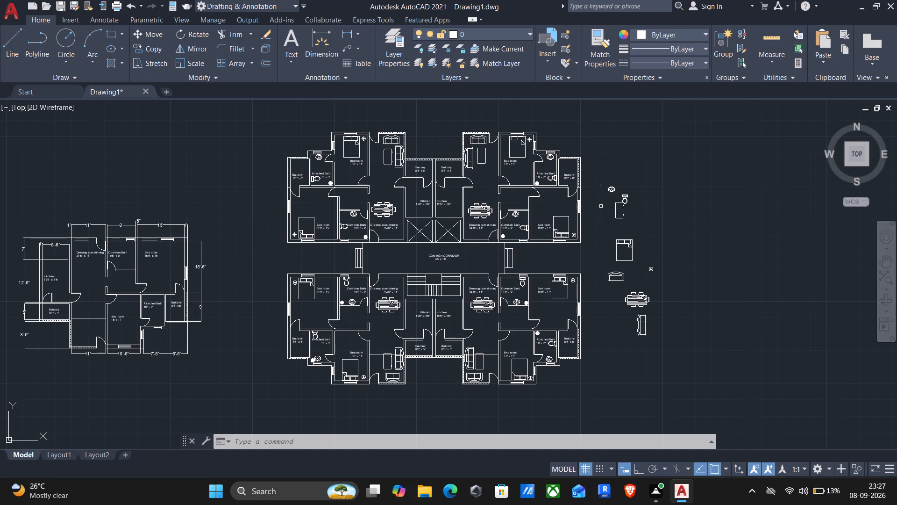
{"action": "left_click", "coordinate": [600, 173]}
{"action": "left_click", "coordinate": [680, 363]}
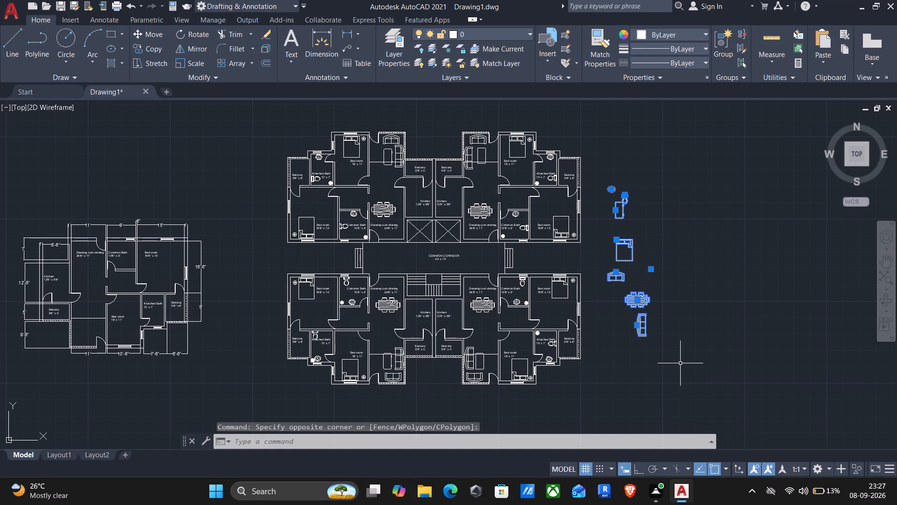
{"action": "key", "text": "F12"}
{"action": "key", "text": "F11"}
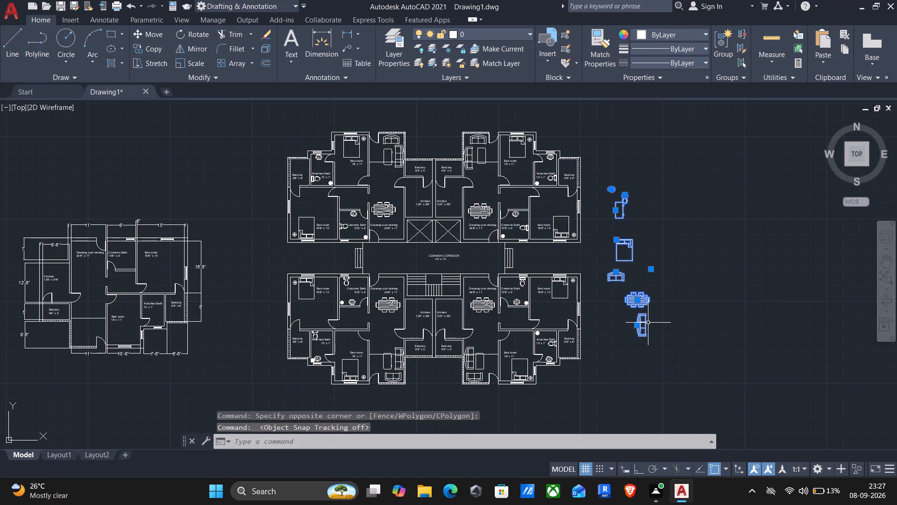
{"action": "key", "text": "Delete"}
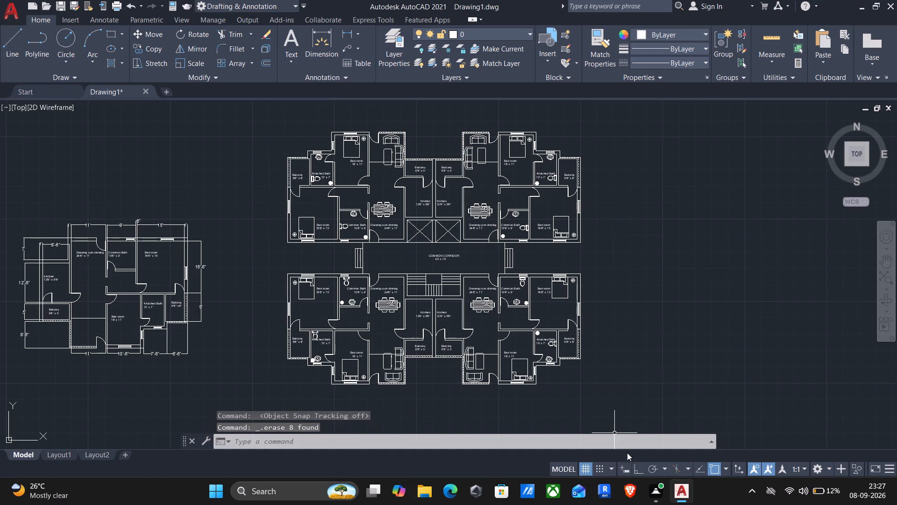
{"action": "left_click", "coordinate": [625, 465]}
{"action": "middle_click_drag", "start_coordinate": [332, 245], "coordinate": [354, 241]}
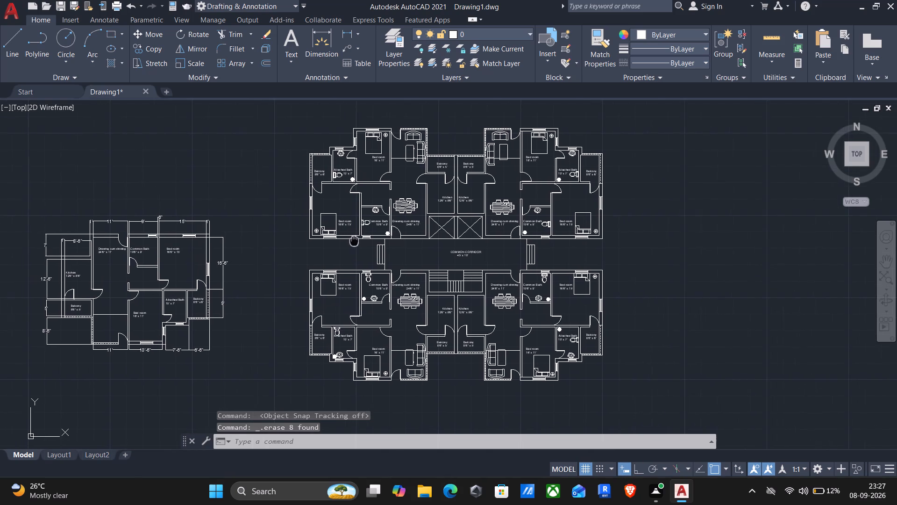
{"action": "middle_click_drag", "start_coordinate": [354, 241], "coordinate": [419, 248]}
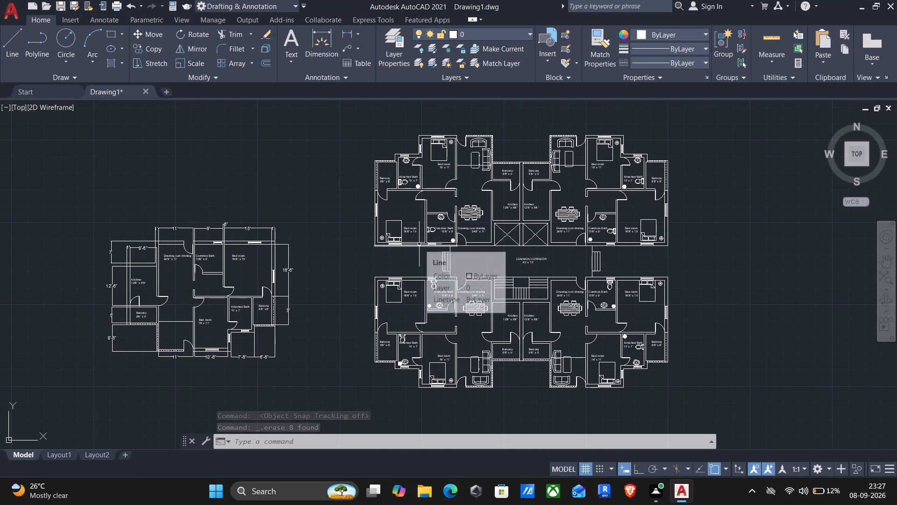
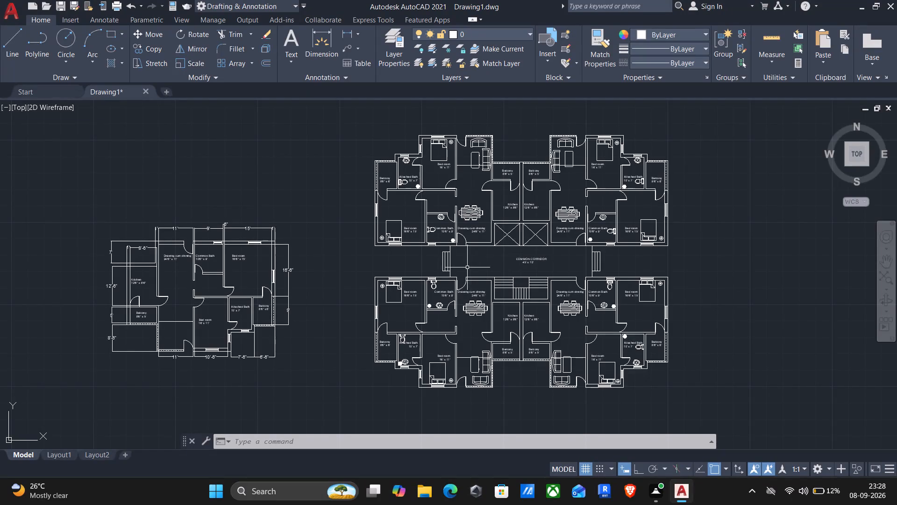
Examine the furnished four-unit plan and the dimensioned single-unit plan beside it, checking rooms, furniture and labels.
{"action": "middle_click_drag", "start_coordinate": [484, 259], "coordinate": [422, 267]}
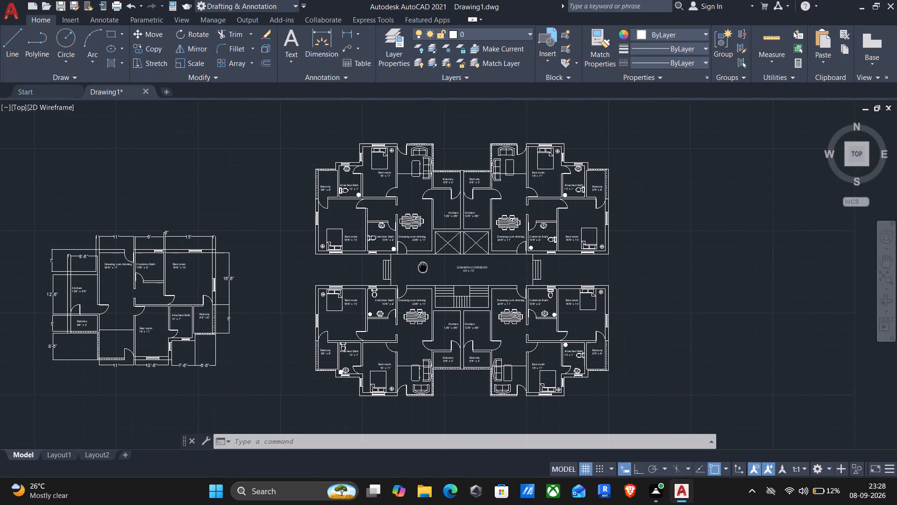
{"action": "middle_click_drag", "start_coordinate": [422, 267], "coordinate": [410, 265]}
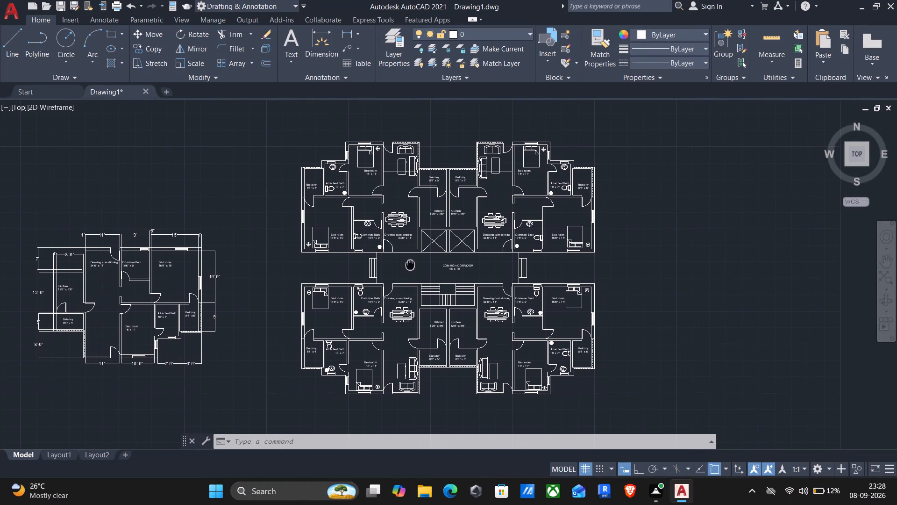
{"action": "middle_click_drag", "start_coordinate": [410, 265], "coordinate": [410, 263]}
{"action": "middle_click_drag", "start_coordinate": [276, 249], "coordinate": [330, 229]}
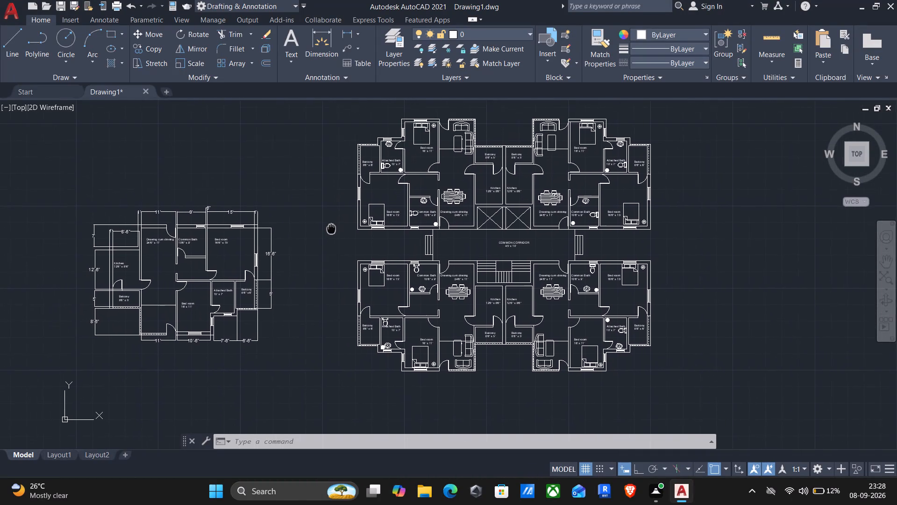
{"action": "middle_click_drag", "start_coordinate": [330, 229], "coordinate": [320, 234]}
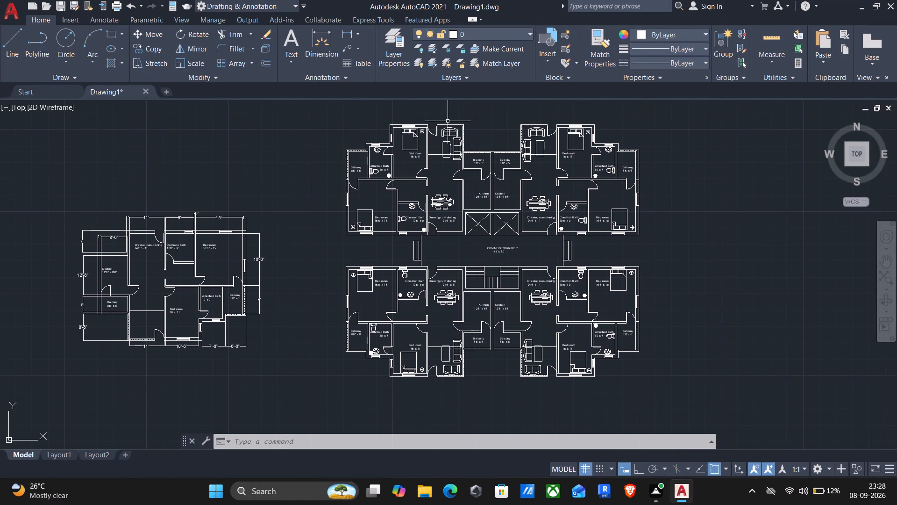
{"action": "scroll", "coordinate": [456, 126], "scroll_direction": "up", "scroll_amount": 3}
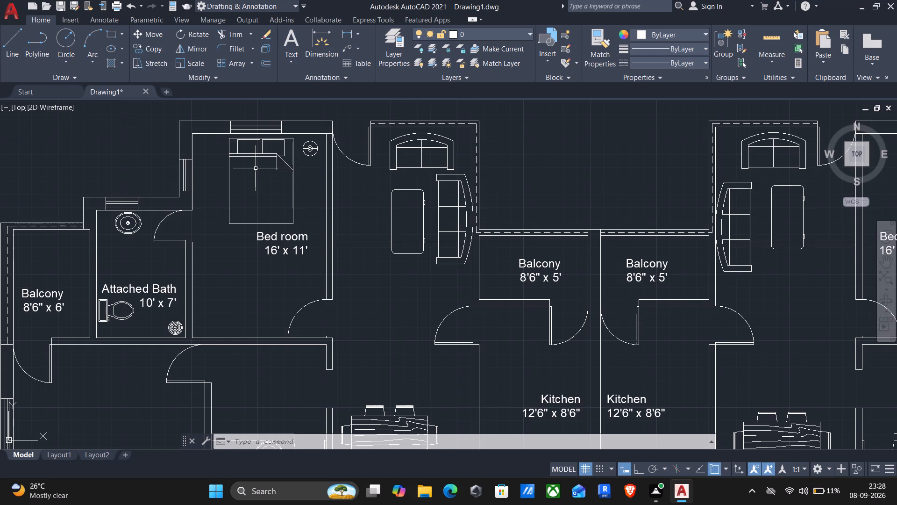
{"action": "scroll", "coordinate": [292, 202], "scroll_direction": "down", "scroll_amount": 2}
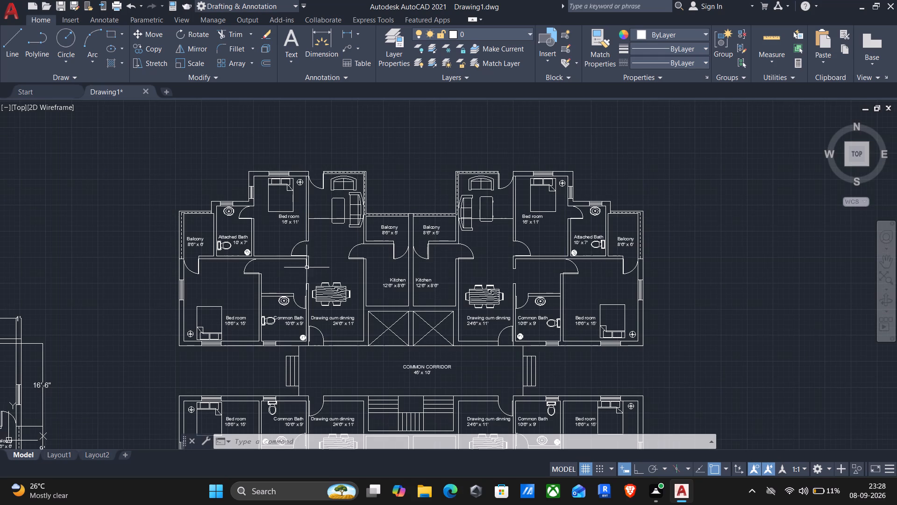
{"action": "middle_click_drag", "start_coordinate": [306, 280], "coordinate": [518, 216]}
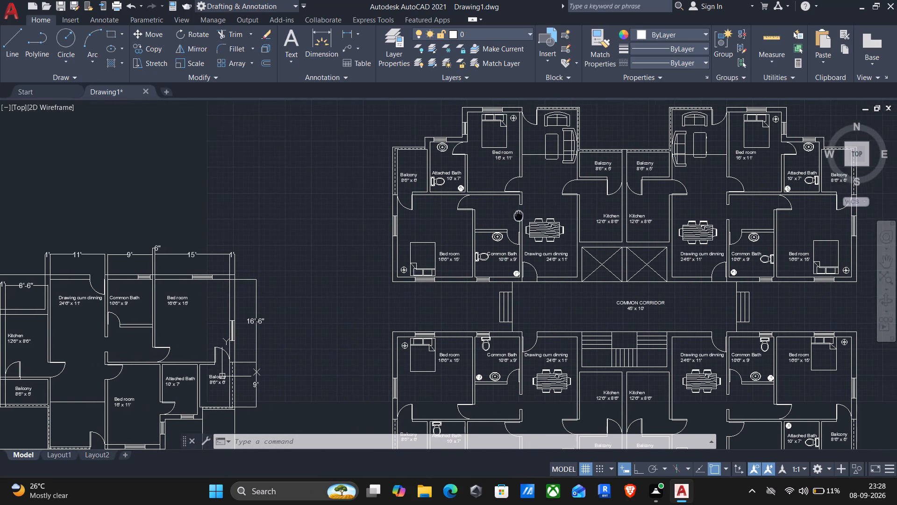
{"action": "middle_click_drag", "start_coordinate": [518, 216], "coordinate": [518, 216]}
{"action": "scroll", "coordinate": [397, 245], "scroll_direction": "down", "scroll_amount": 1}
{"action": "middle_click_drag", "start_coordinate": [370, 260], "coordinate": [411, 239]}
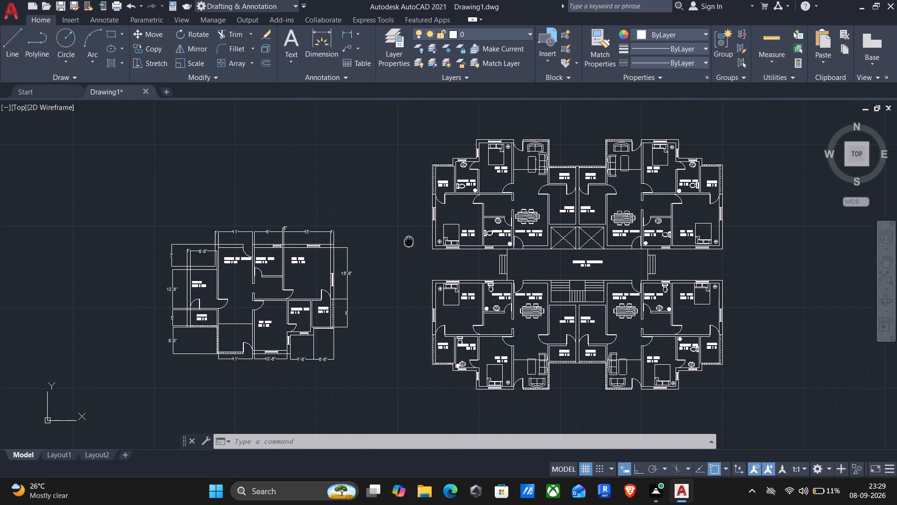
{"action": "middle_click_drag", "start_coordinate": [411, 239], "coordinate": [439, 213]}
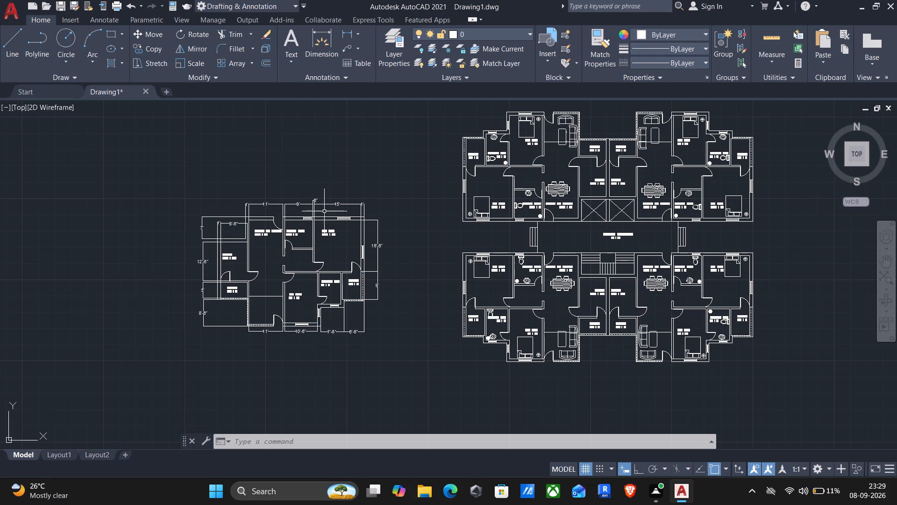
{"action": "scroll", "coordinate": [336, 209], "scroll_direction": "up", "scroll_amount": 2}
{"action": "scroll", "coordinate": [336, 209], "scroll_direction": "down", "scroll_amount": 1}
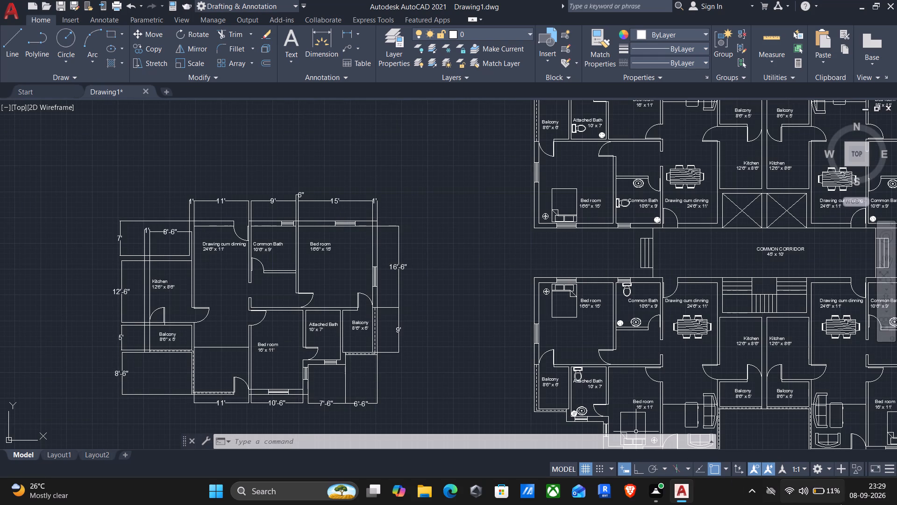
{"action": "scroll", "coordinate": [625, 343], "scroll_direction": "down", "scroll_amount": 1}
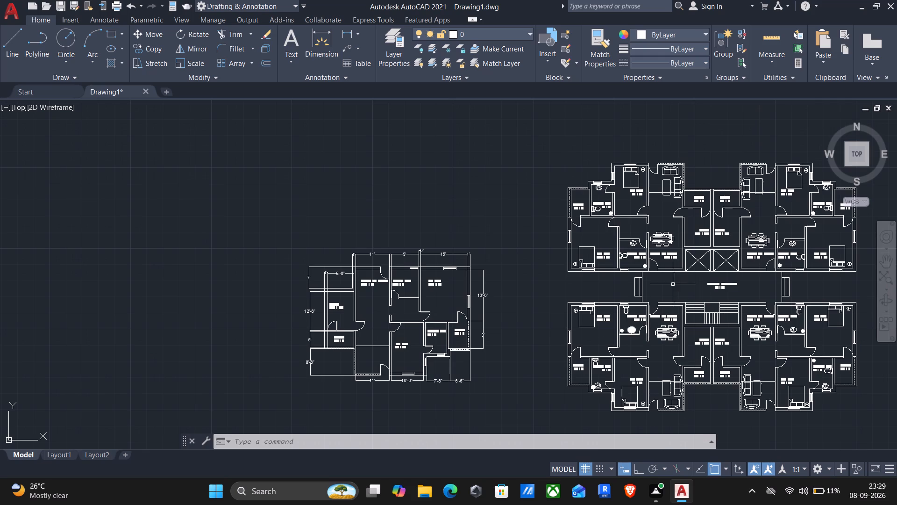
{"action": "middle_click_drag", "start_coordinate": [676, 282], "coordinate": [472, 292]}
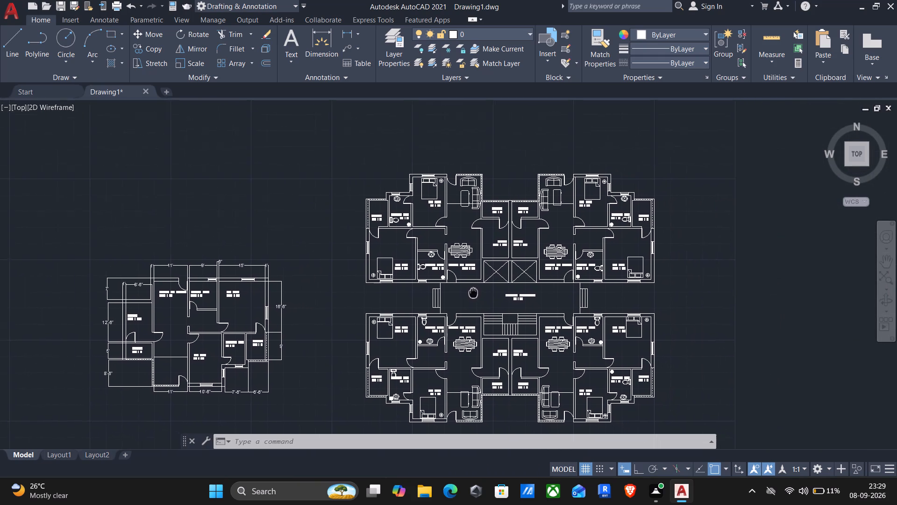
{"action": "middle_click_drag", "start_coordinate": [472, 292], "coordinate": [466, 284]}
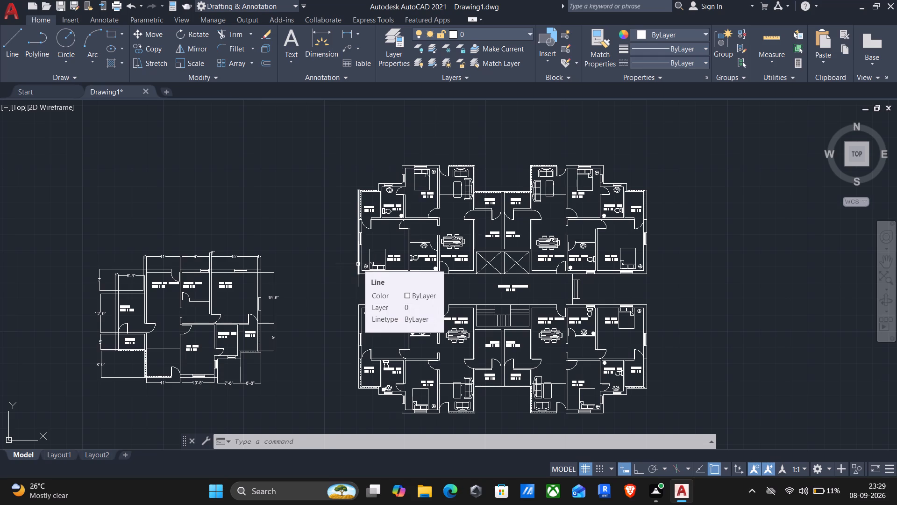
{"action": "middle_click_drag", "start_coordinate": [391, 267], "coordinate": [395, 239]}
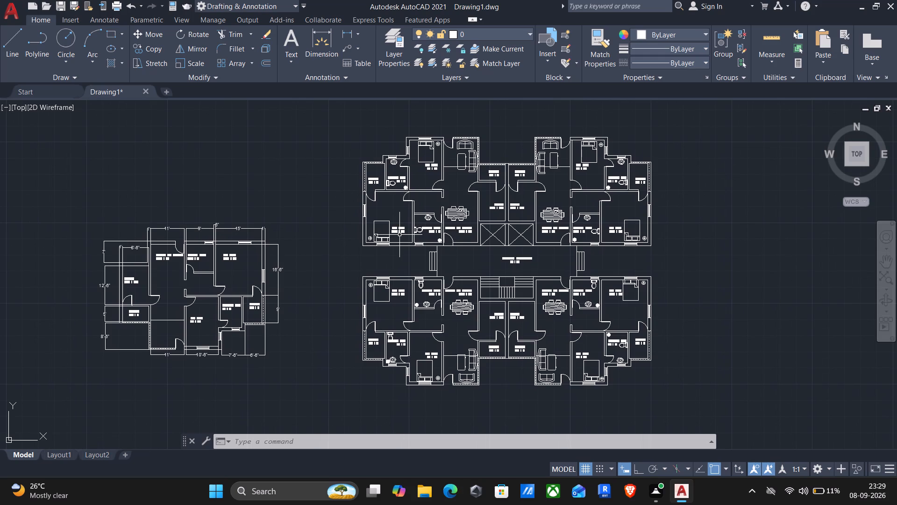
Move the dimensioned single-unit plan about 19' toward the four-unit plan, using the upper end of its 16'-6" dimension as base point.
{"action": "key", "text": "ctrl+p"}
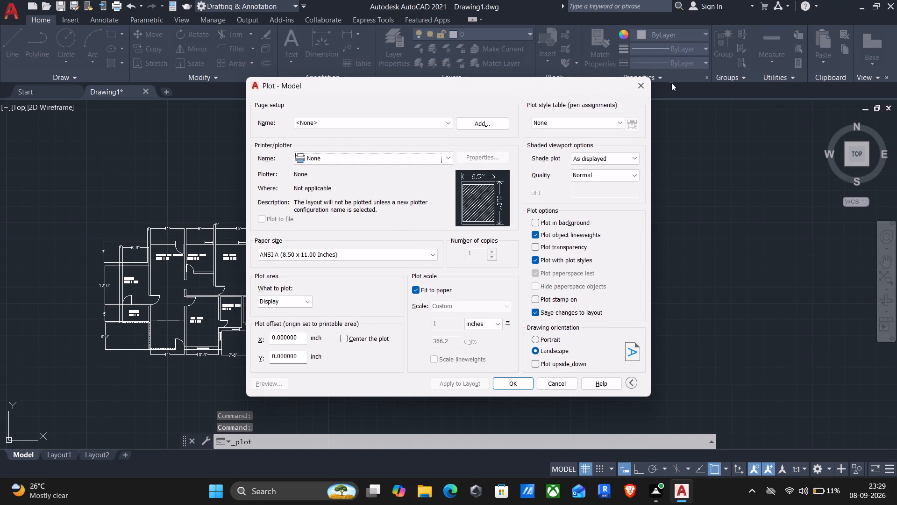
{"action": "left_click", "coordinate": [637, 84]}
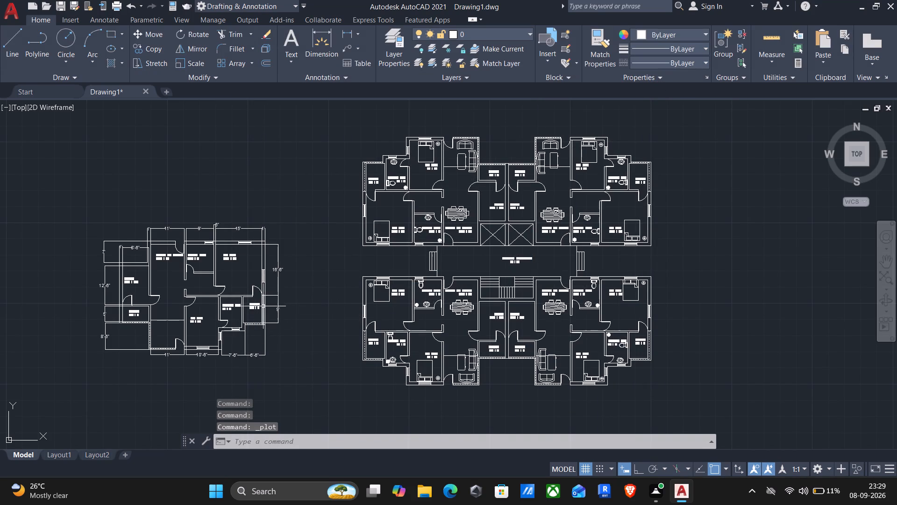
{"action": "left_click", "coordinate": [61, 192]}
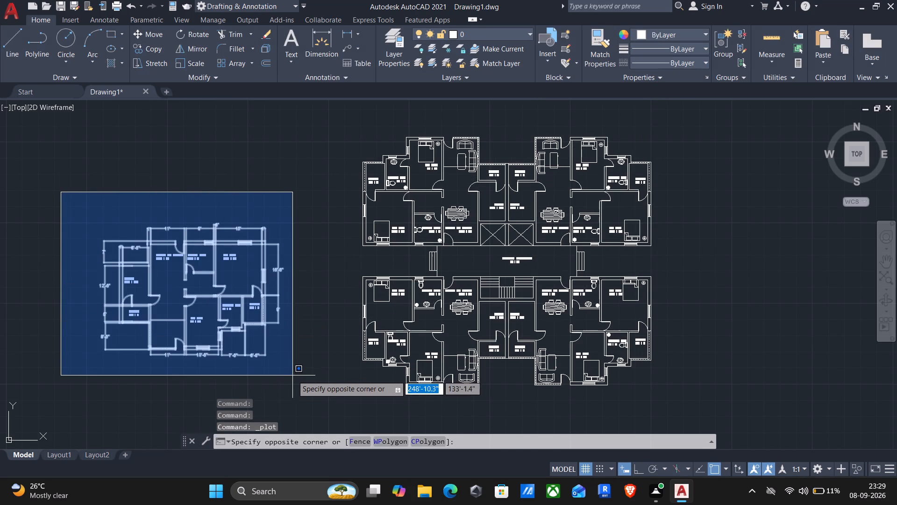
{"action": "left_click", "coordinate": [294, 375]}
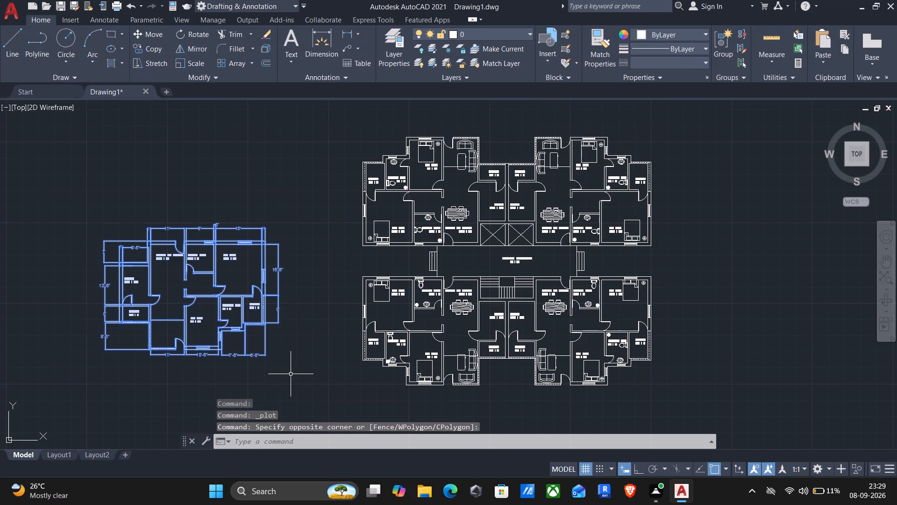
{"action": "key", "text": "m"}
{"action": "key", "text": "Return"}
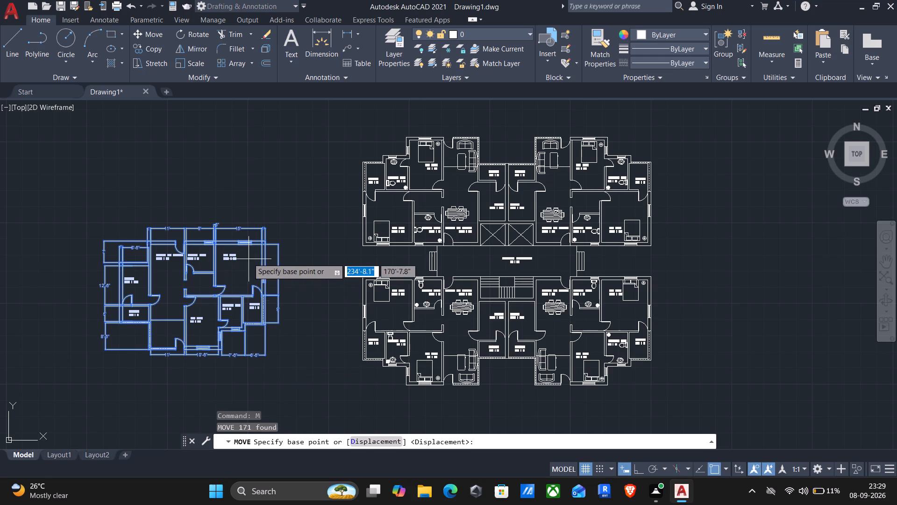
{"action": "scroll", "coordinate": [262, 242], "scroll_direction": "up", "scroll_amount": 2}
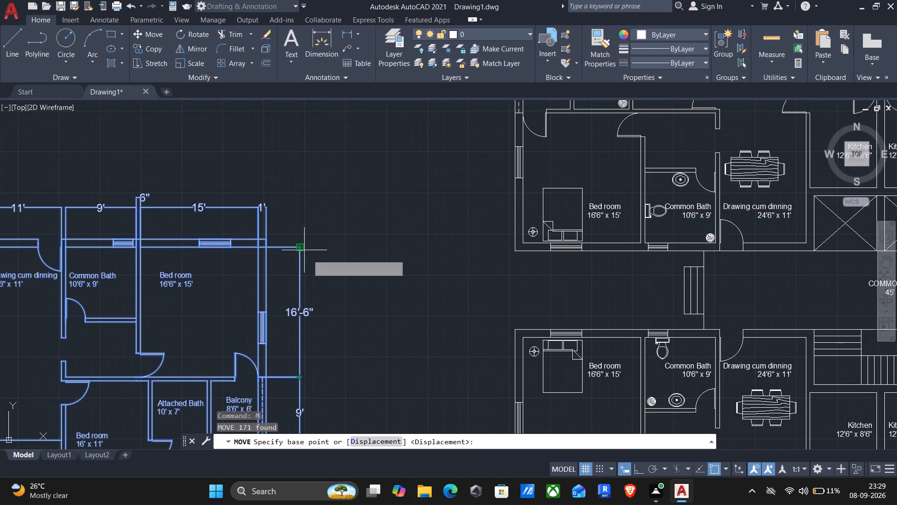
{"action": "left_click", "coordinate": [299, 249]}
{"action": "scroll", "coordinate": [320, 222], "scroll_direction": "down", "scroll_amount": 1}
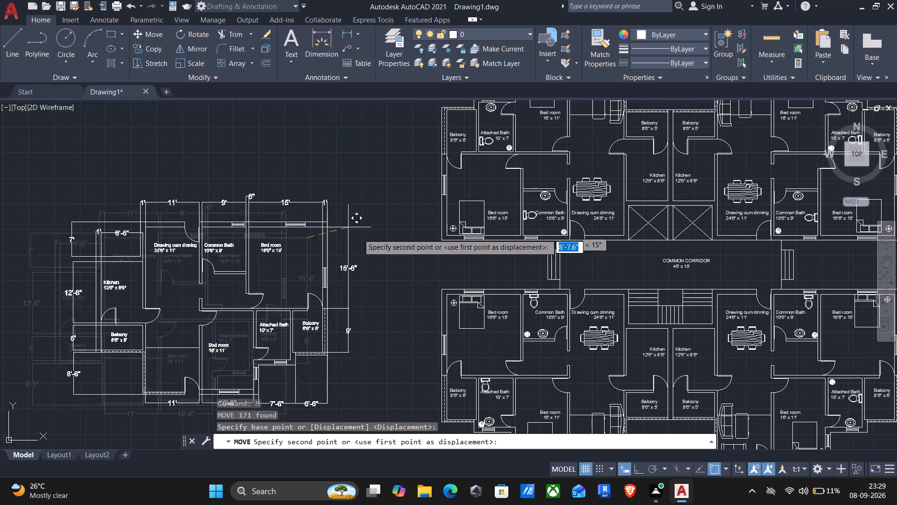
{"action": "scroll", "coordinate": [392, 210], "scroll_direction": "down", "scroll_amount": 1}
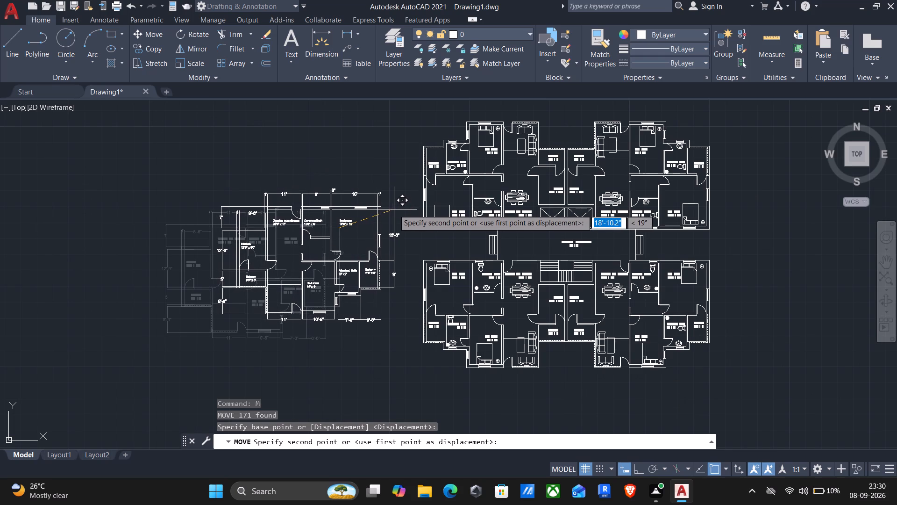
{"action": "left_click", "coordinate": [394, 210]}
Set up a plot with the DWG To PDF.pc3 plotter and ISO full bleed A4 (297.00 x 210.00 MM) paper.
{"action": "scroll", "coordinate": [311, 170], "scroll_direction": "down", "scroll_amount": 1}
{"action": "middle_click_drag", "start_coordinate": [308, 299], "coordinate": [295, 316]}
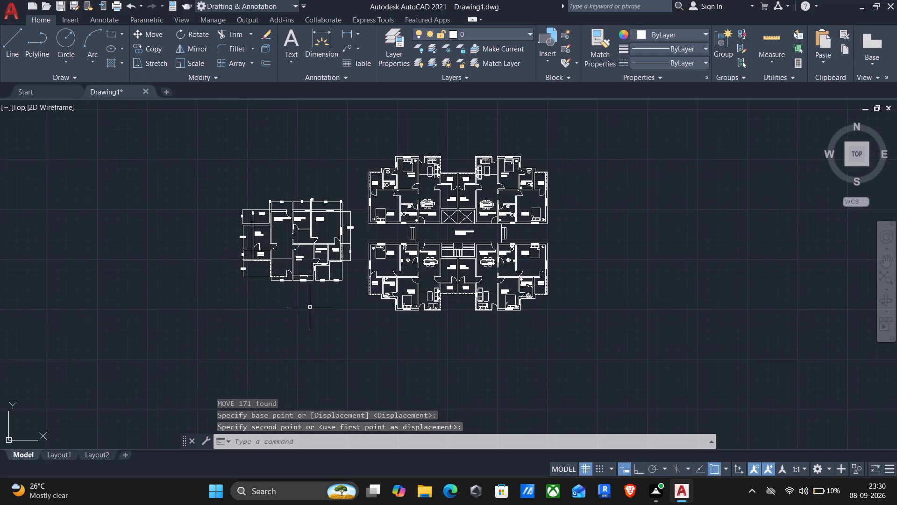
{"action": "scroll", "coordinate": [327, 298], "scroll_direction": "up", "scroll_amount": 1}
{"action": "middle_click_drag", "start_coordinate": [326, 300], "coordinate": [301, 363]}
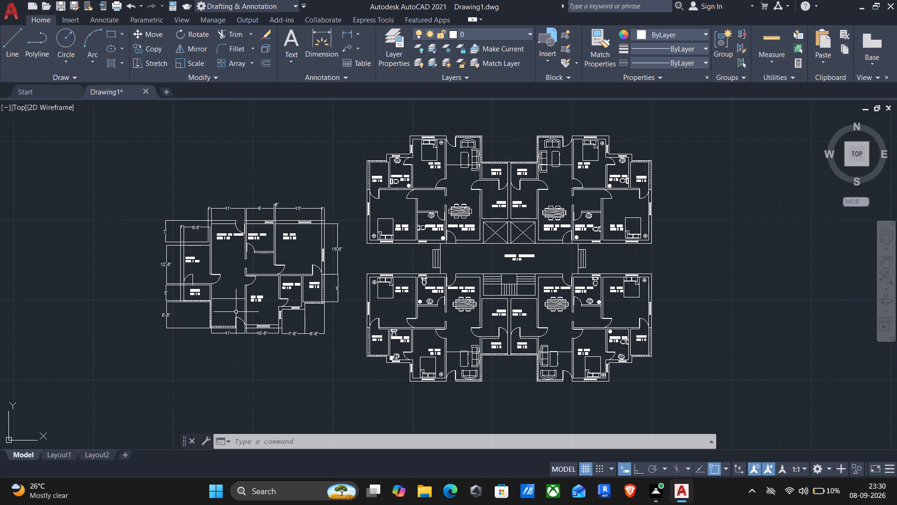
{"action": "key", "text": "ctrl+p"}
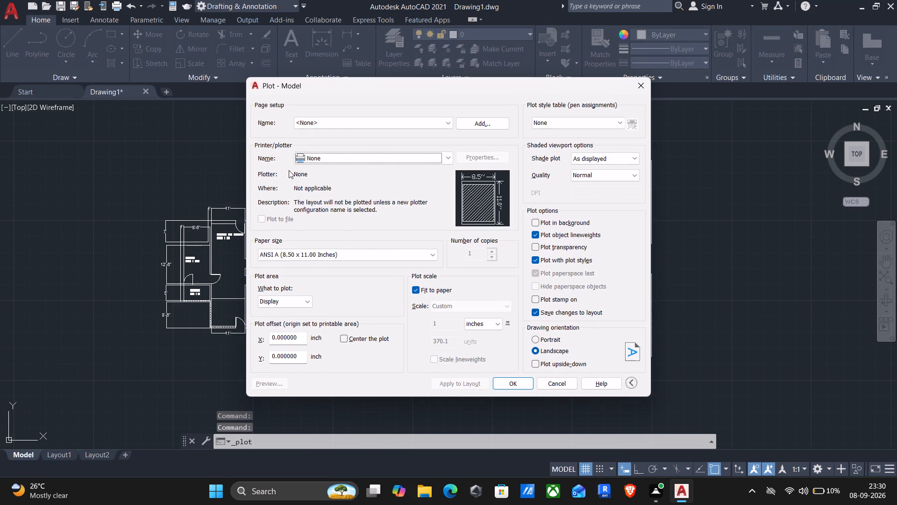
{"action": "left_click", "coordinate": [369, 156]}
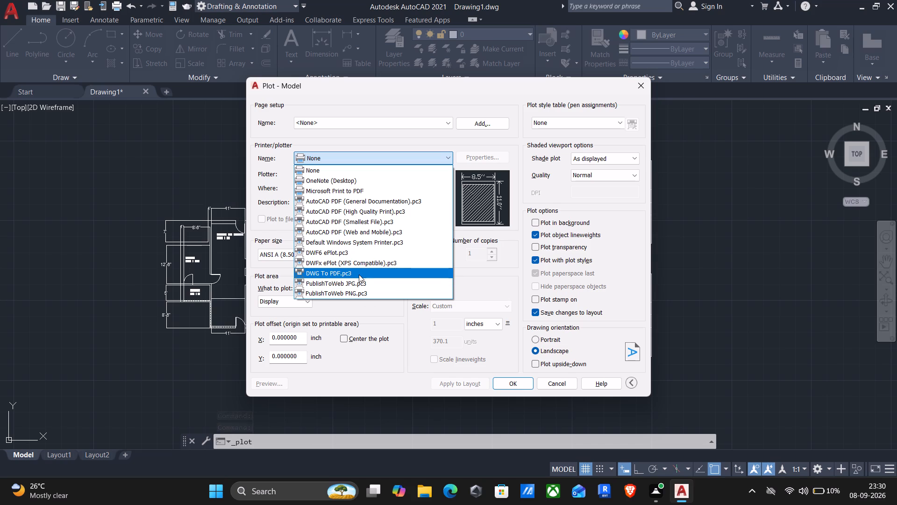
{"action": "left_click", "coordinate": [359, 274]}
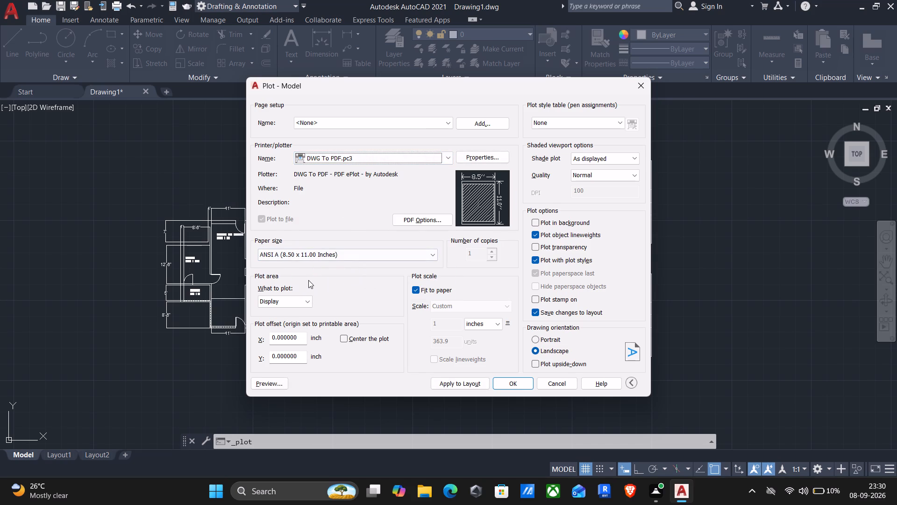
{"action": "left_click", "coordinate": [338, 254]}
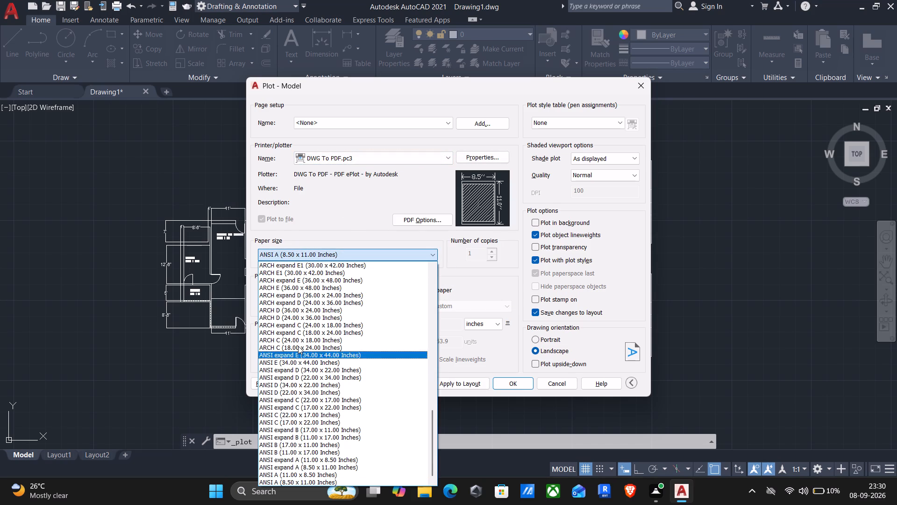
{"action": "scroll", "coordinate": [301, 317], "scroll_direction": "up", "scroll_amount": 4}
{"action": "scroll", "coordinate": [301, 317], "scroll_direction": "up", "scroll_amount": 17}
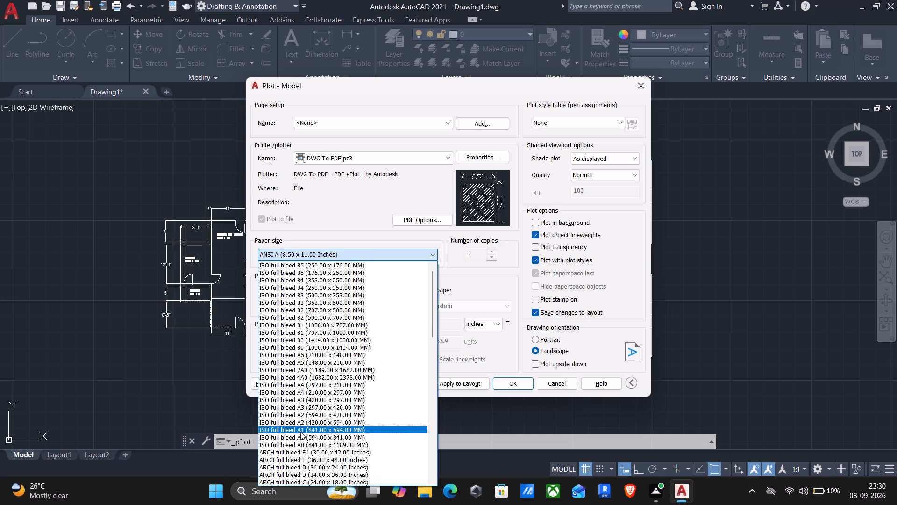
{"action": "left_click", "coordinate": [311, 387]}
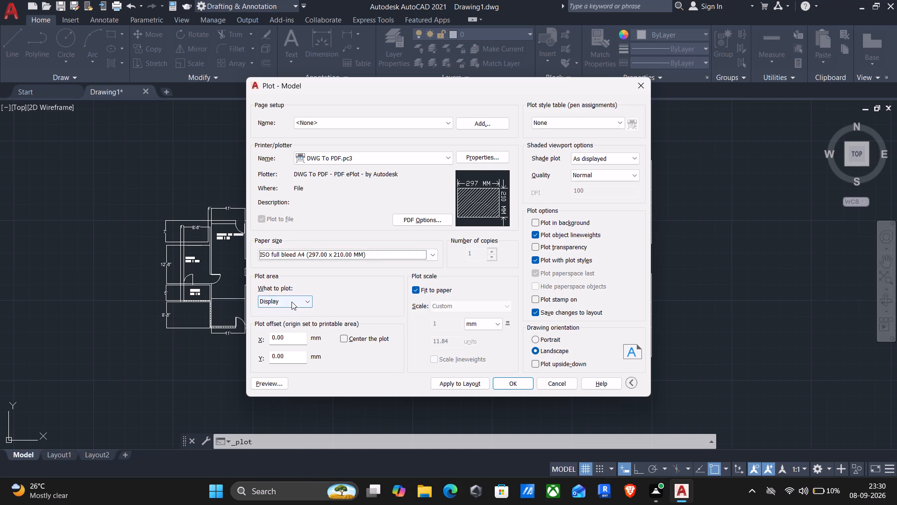
Set the plot area to a window enclosing both the single-unit plan and the four-unit plan.
{"action": "left_click", "coordinate": [292, 302]}
{"action": "left_click", "coordinate": [280, 333]}
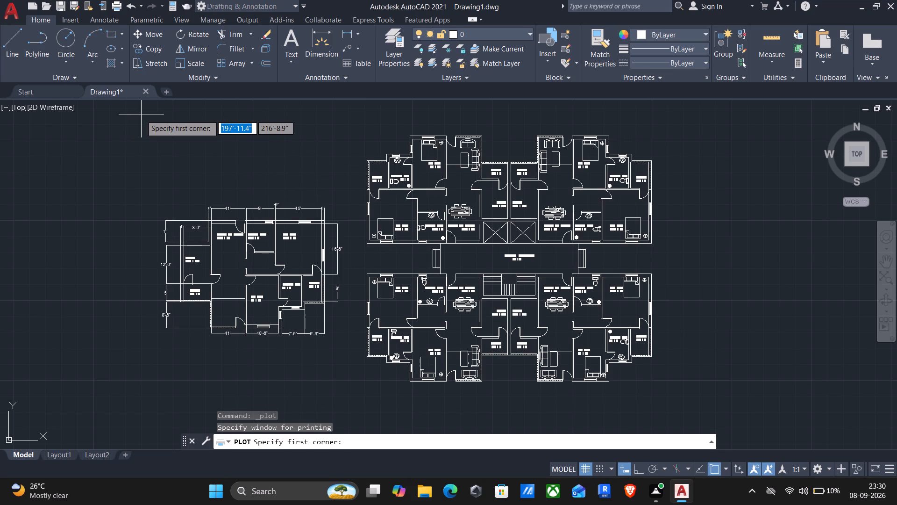
{"action": "left_click", "coordinate": [147, 115]}
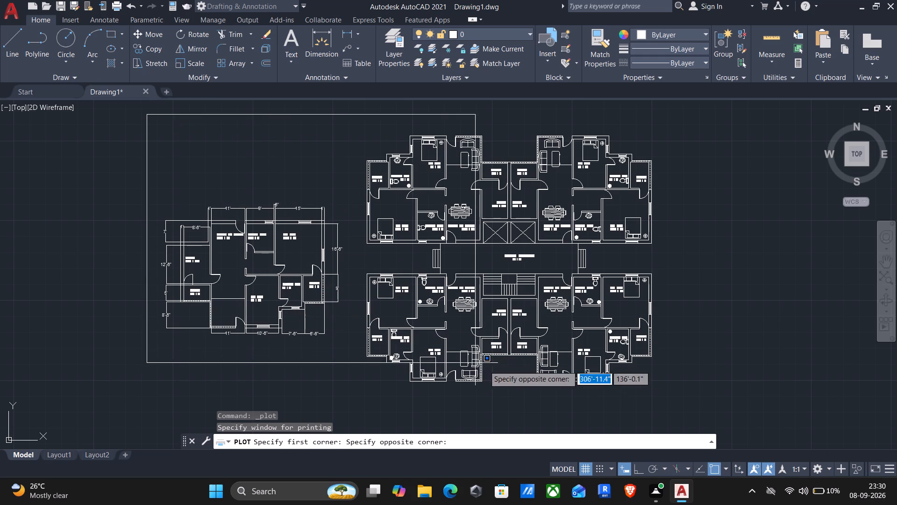
{"action": "left_click", "coordinate": [679, 406]}
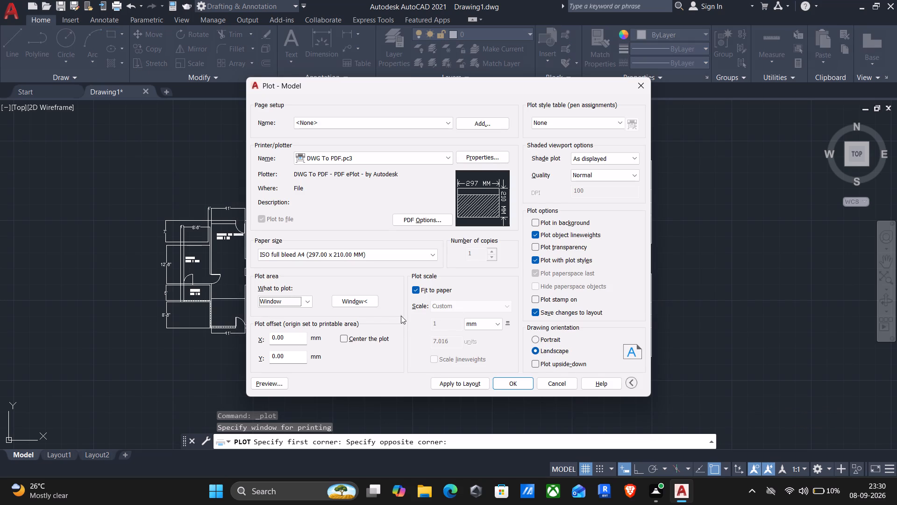
Center the plot on the sheet and apply the plot settings to the layout.
{"action": "left_click", "coordinate": [341, 339]}
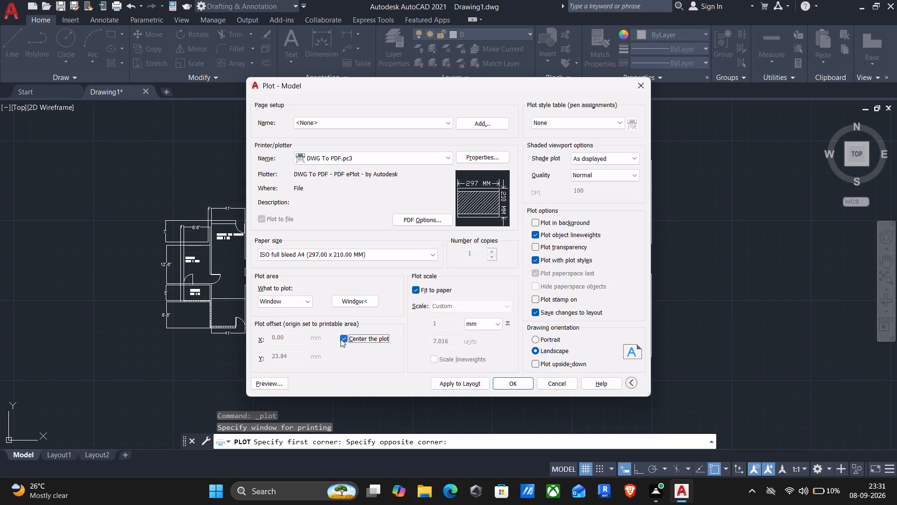
{"action": "left_click", "coordinate": [461, 384]}
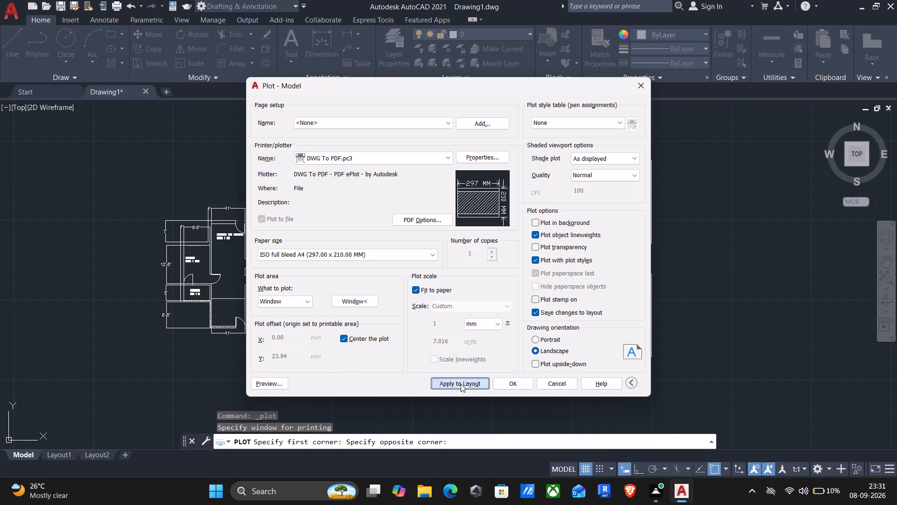
Preview the plot to check both plans on the A4 sheet, and close the preview.
{"action": "left_click", "coordinate": [272, 382]}
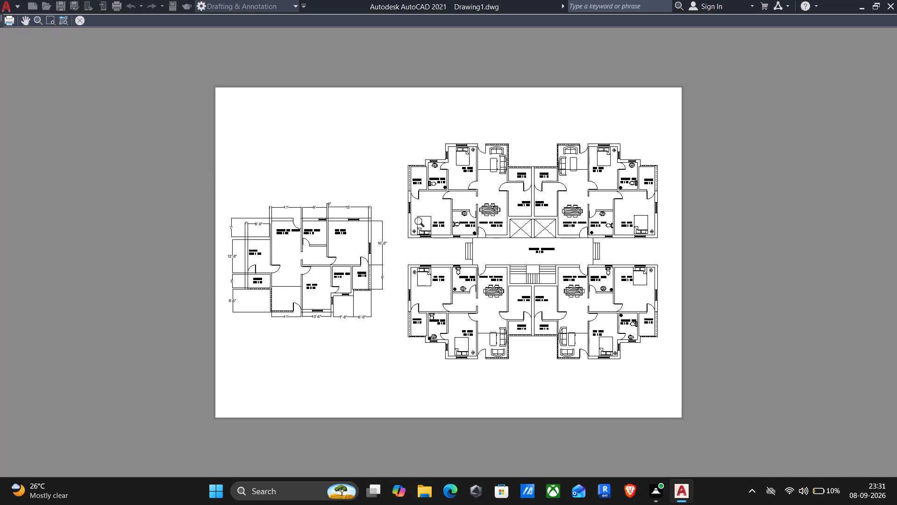
{"action": "scroll", "coordinate": [511, 193], "scroll_direction": "up", "scroll_amount": 4}
{"action": "scroll", "coordinate": [511, 192], "scroll_direction": "down", "scroll_amount": 4}
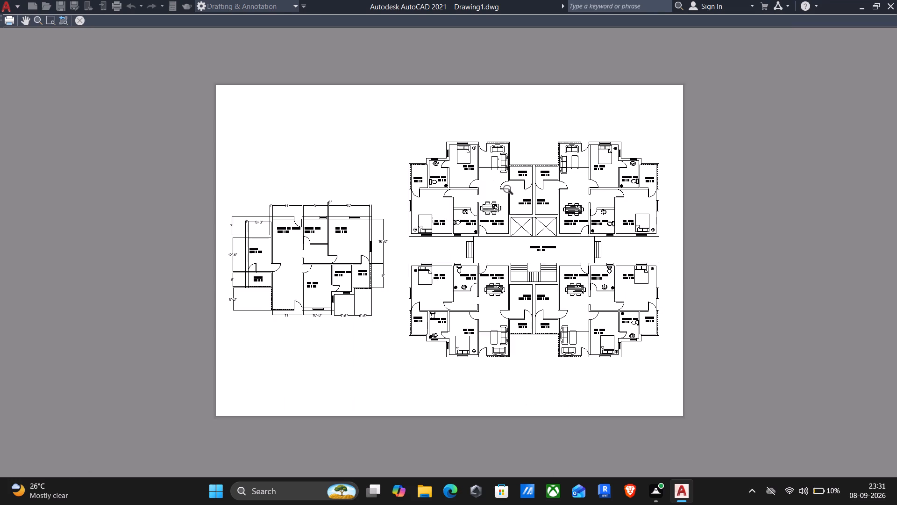
{"action": "middle_click_drag", "start_coordinate": [502, 194], "coordinate": [466, 188]}
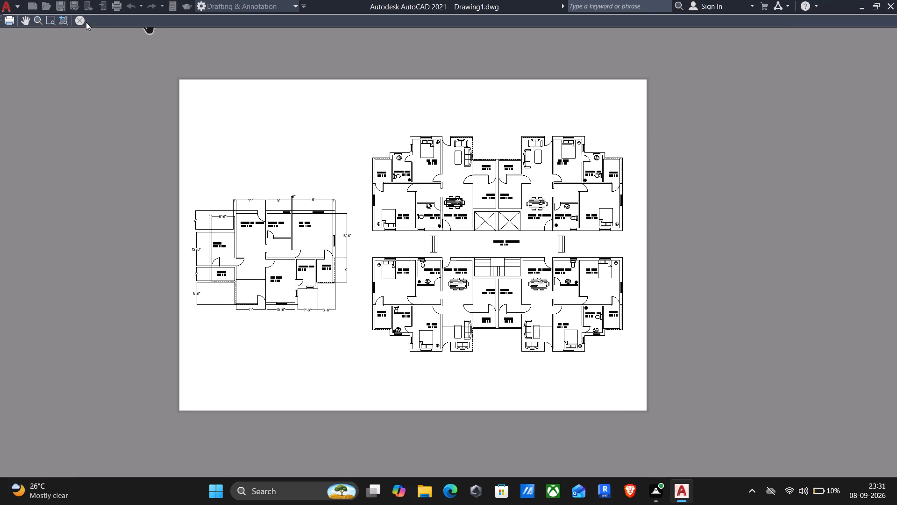
{"action": "left_click", "coordinate": [80, 20]}
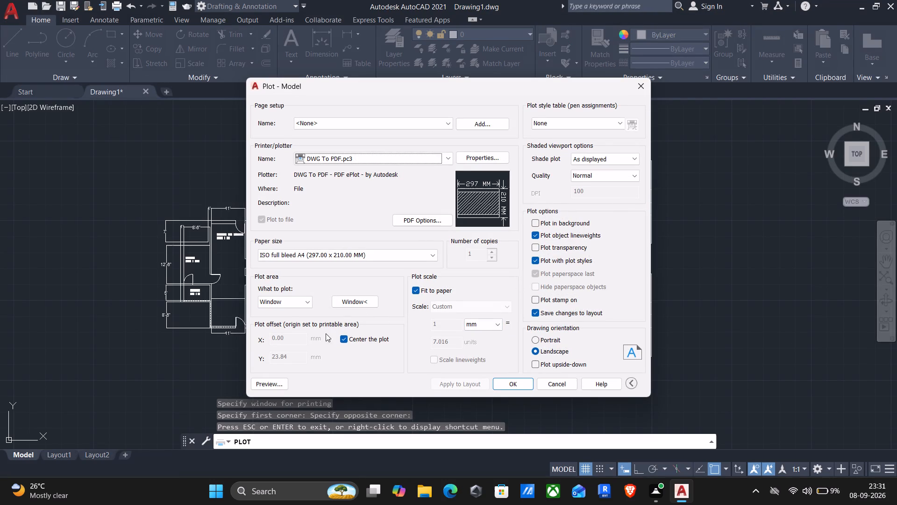
Plot the sheet to a PDF file named APARTMENT PLANN in the Documents folder.
{"action": "left_click", "coordinate": [499, 381]}
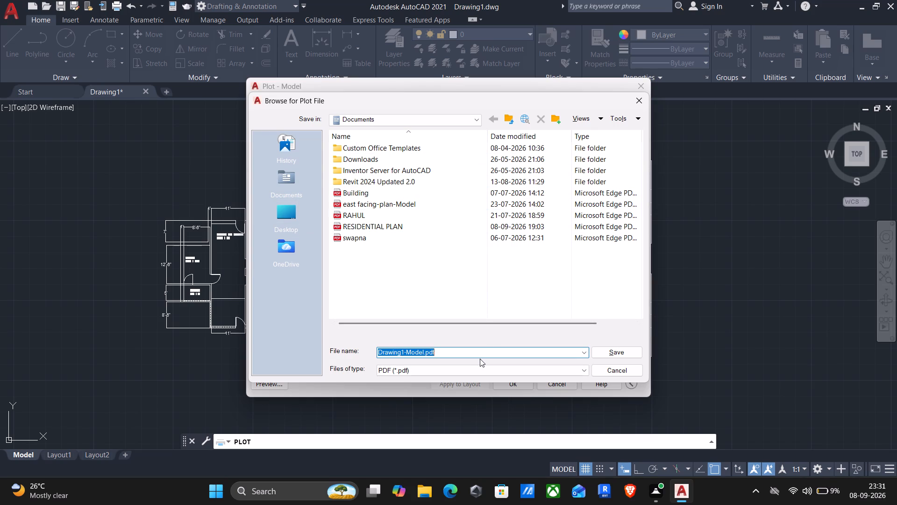
{"action": "key", "text": "BackSpace"}
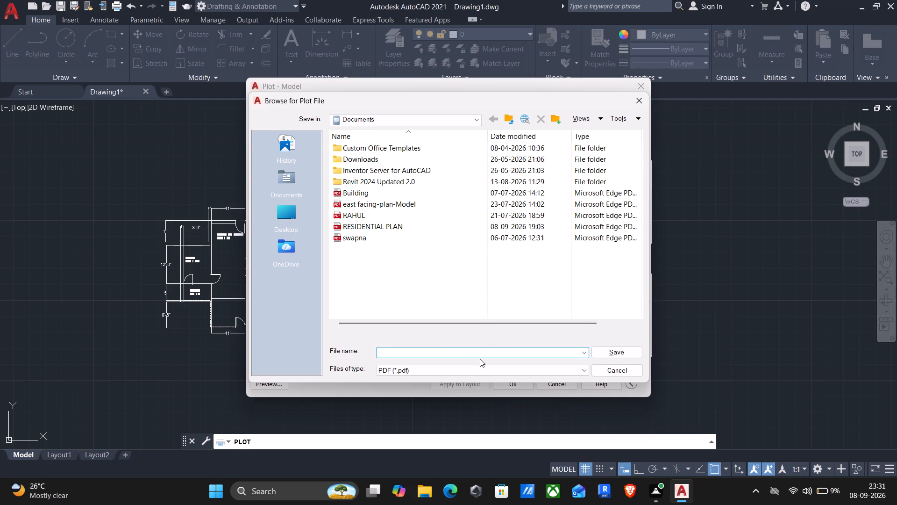
{"action": "type", "text": "AP"}
{"action": "key", "text": "a"}
{"action": "type", "text": "RTMENT"}
{"action": "key", "text": "space"}
{"action": "type", "text": "PLANN"}
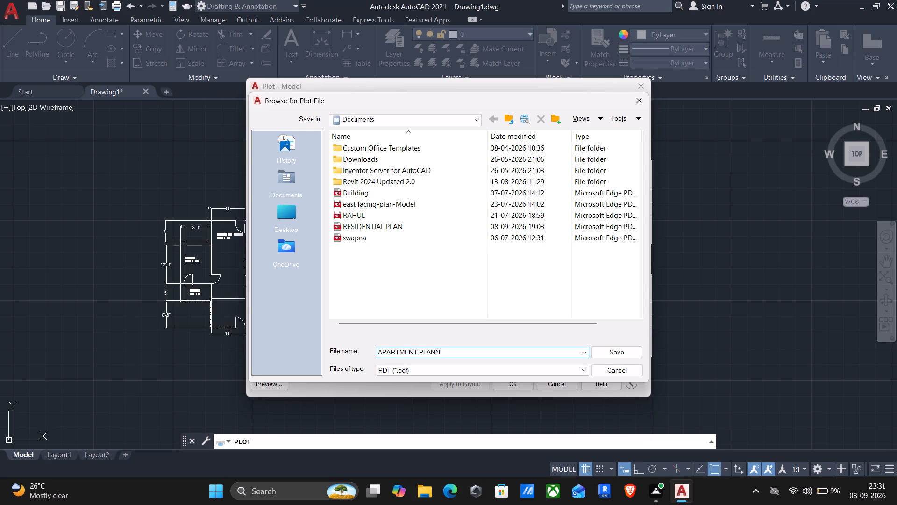
{"action": "key", "text": "Return"}
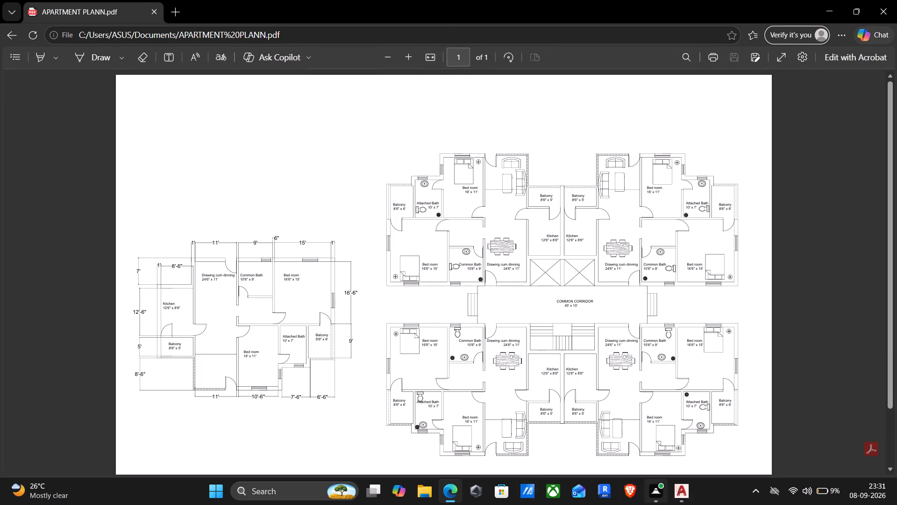
Switch back to AutoCAD and save the drawing as APARTMENT-PLANN in the Documents folder, in AutoCAD 2018 Drawing format.
{"action": "left_click", "coordinate": [685, 493]}
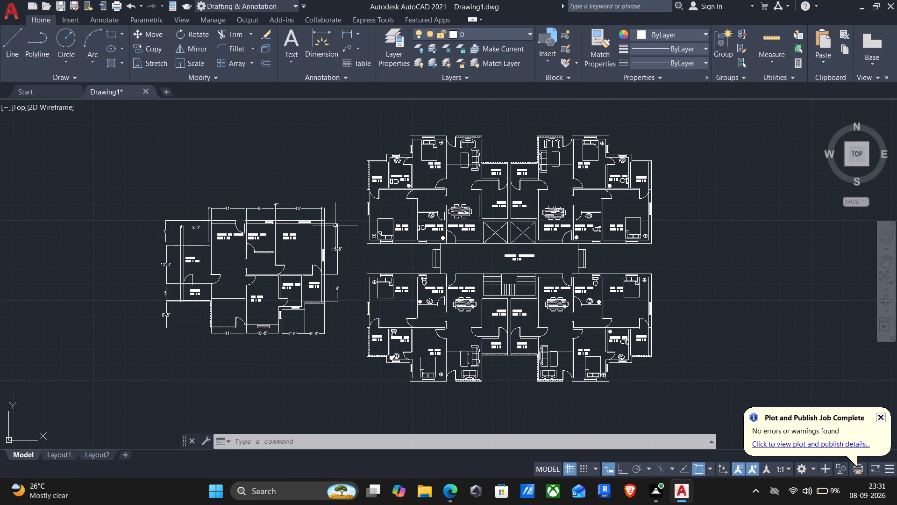
{"action": "key", "text": "ctrl+s"}
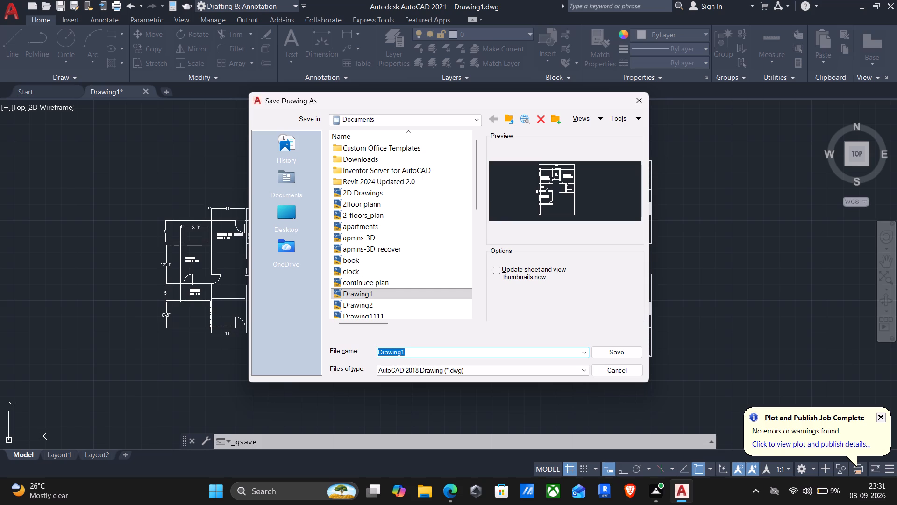
{"action": "key", "text": "BackSpace"}
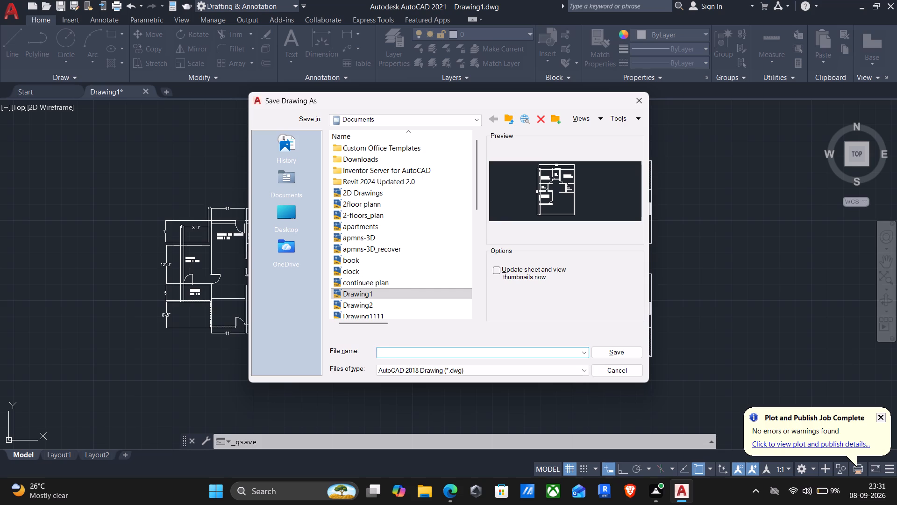
{"action": "type", "text": "APARTM"}
{"action": "type", "text": "ENT"}
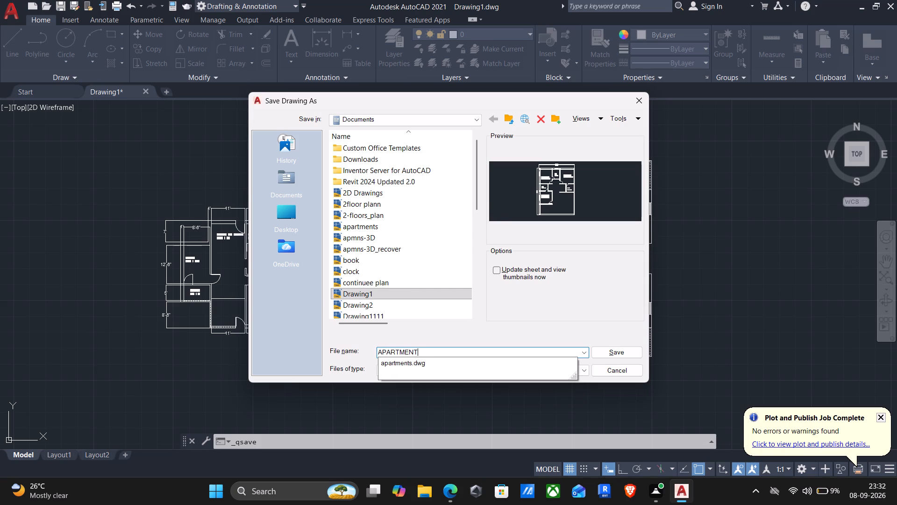
{"action": "type", "text": "-PLAN"}
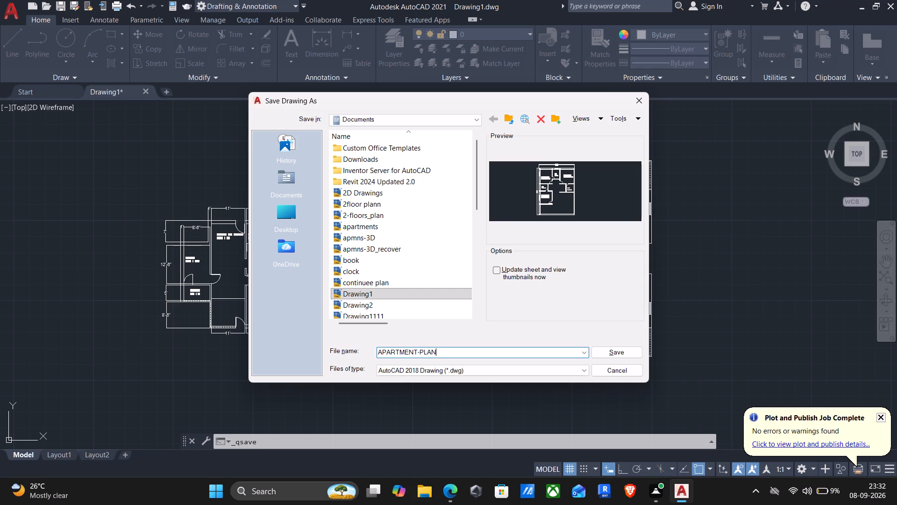
{"action": "key", "text": "n"}
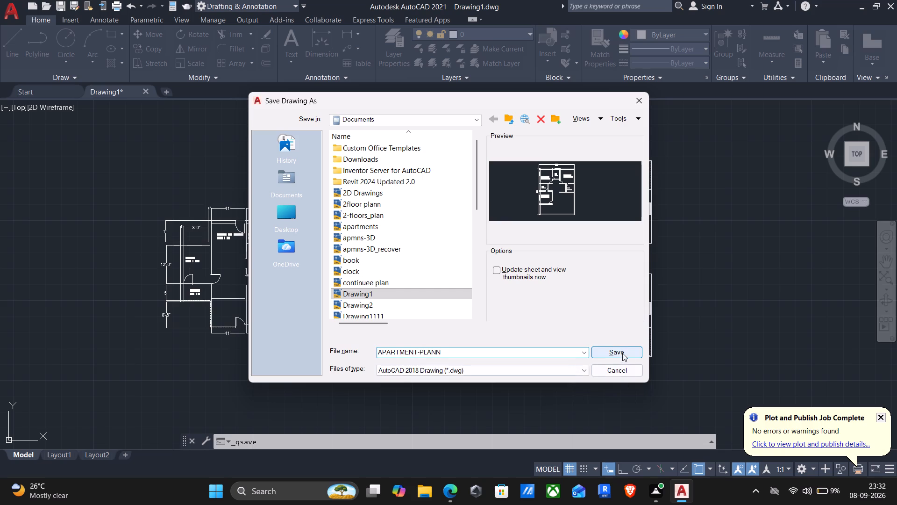
{"action": "left_click", "coordinate": [613, 351]}
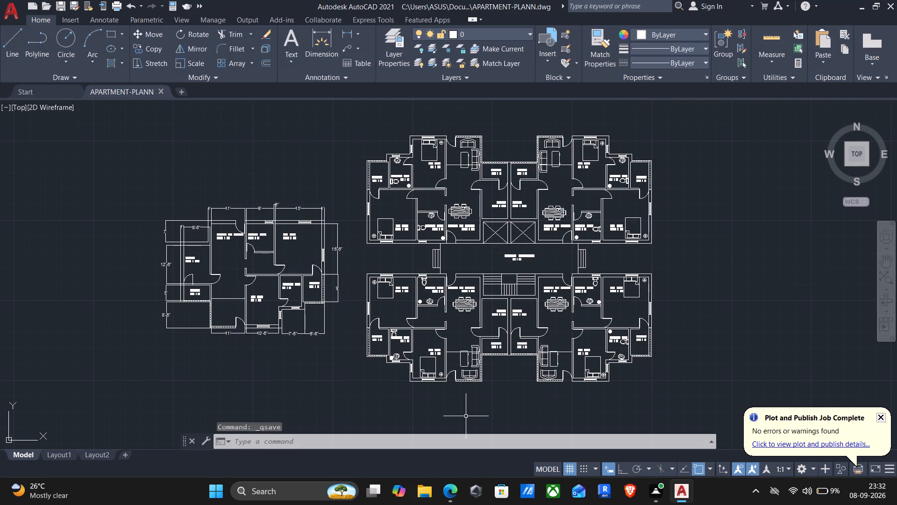